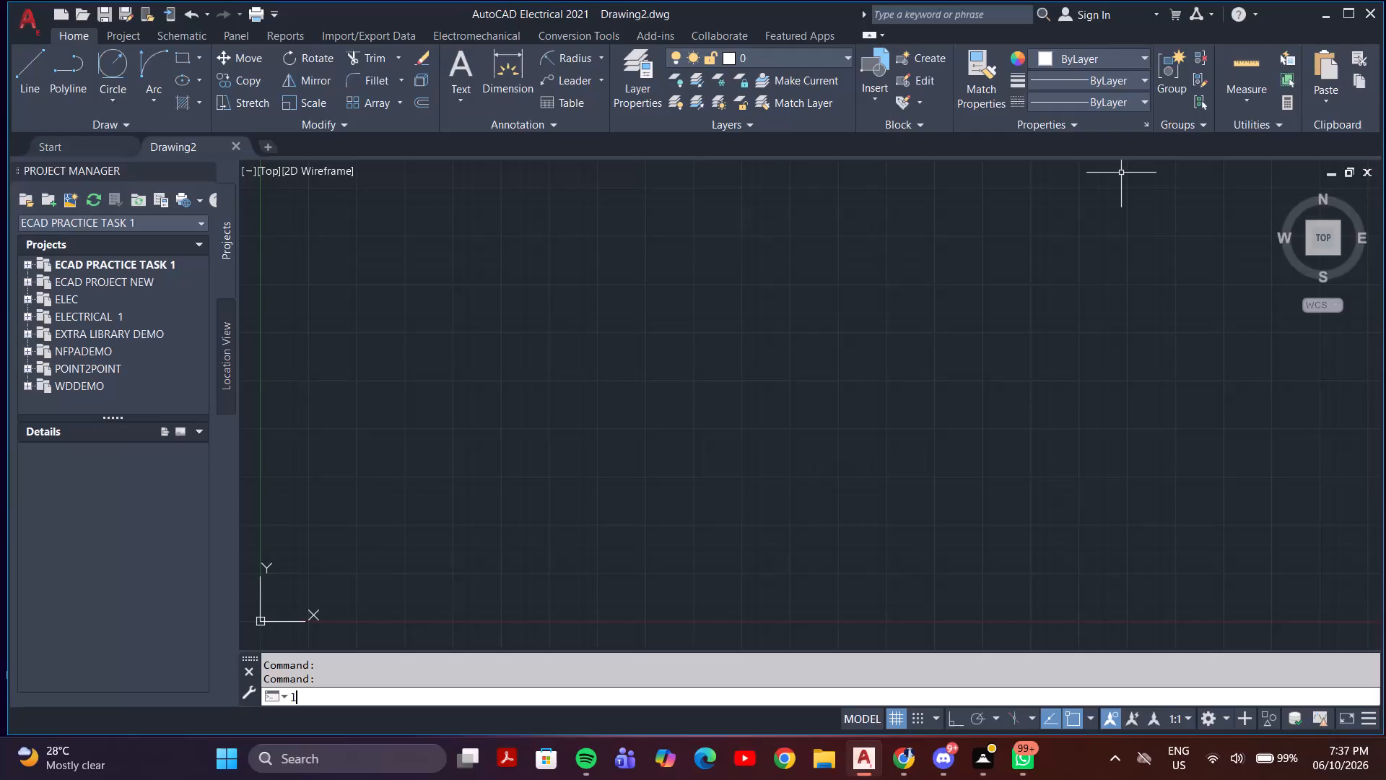
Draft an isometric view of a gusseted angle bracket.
Turn on log file recording with the LOGFILEON command.
text(gfileo)
key(n)
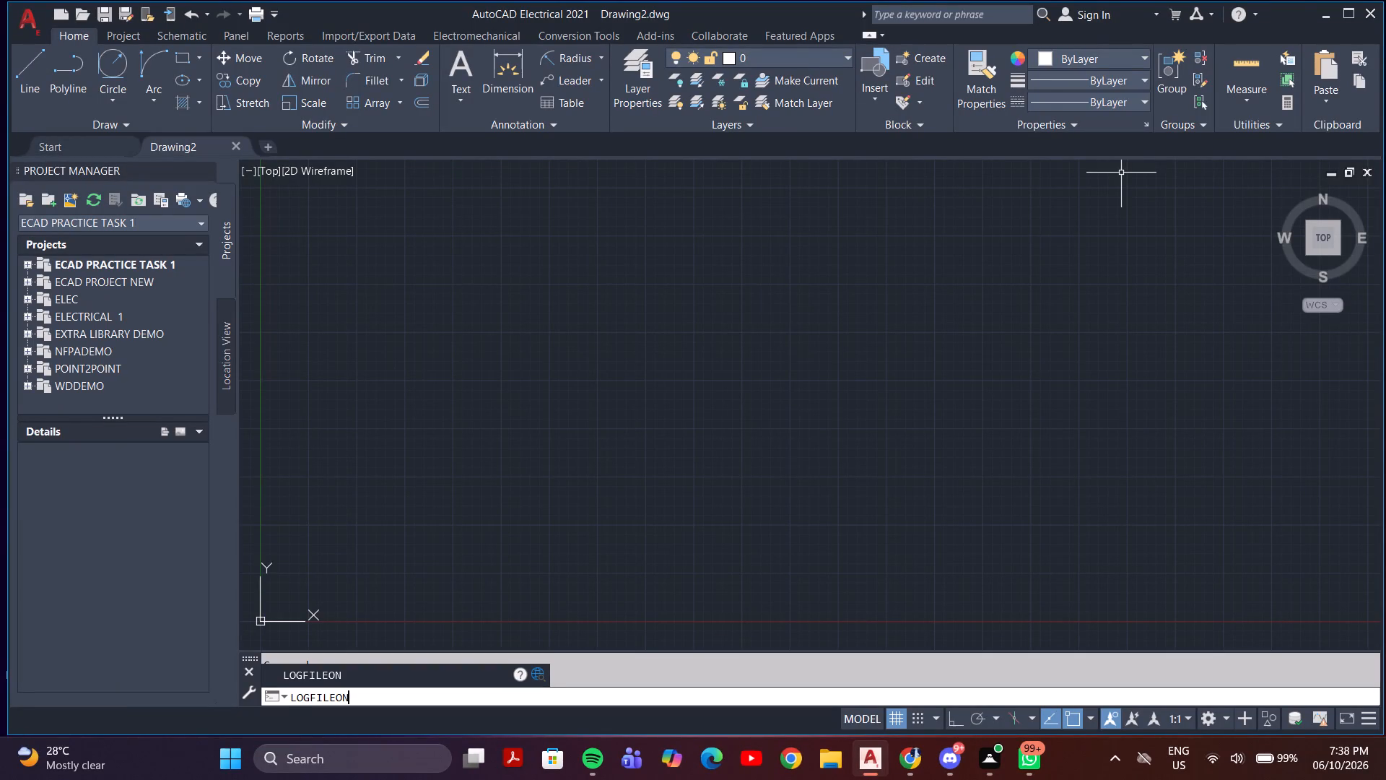
key(Return)
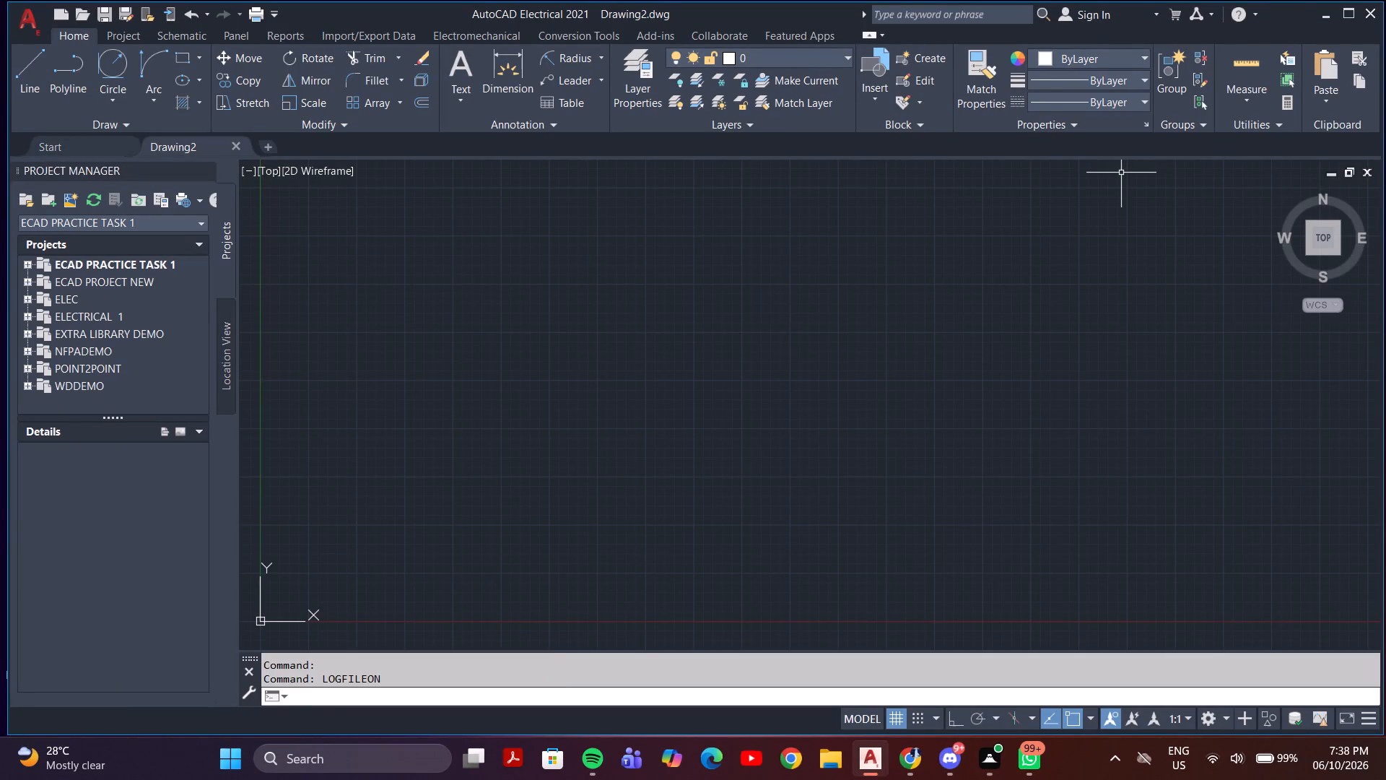
Set the drawing units to decimal length with precision 0 and an insertion scale in millimeters.
text(un)
key(Return)
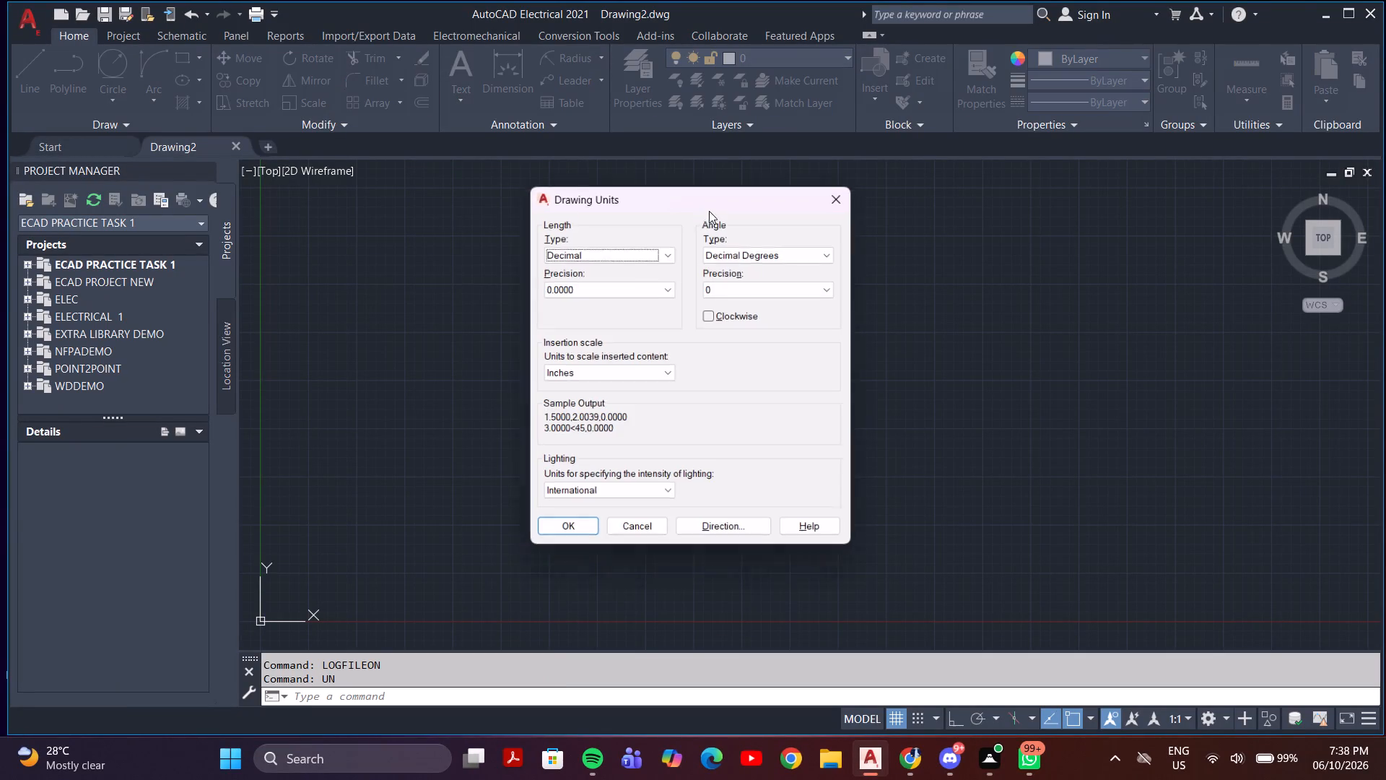
click(671, 253)
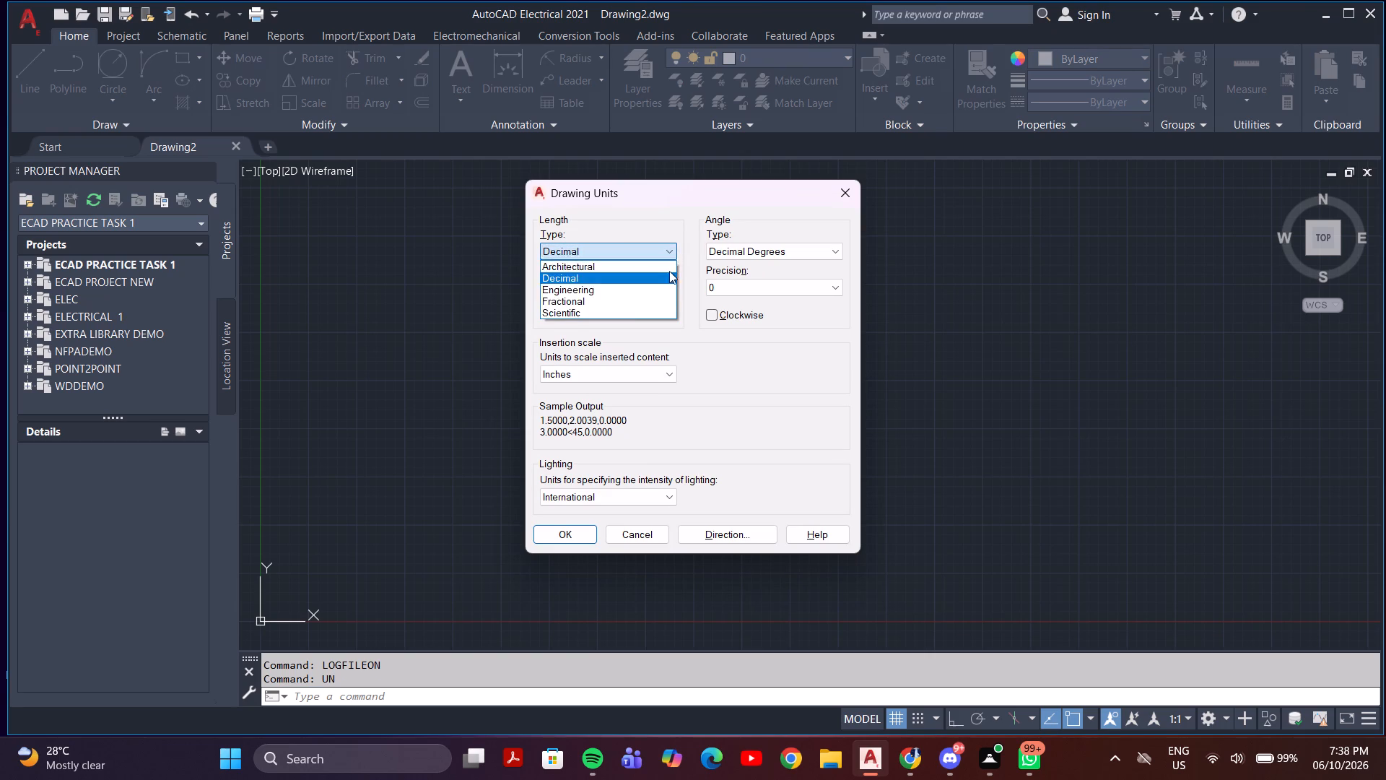
click(624, 273)
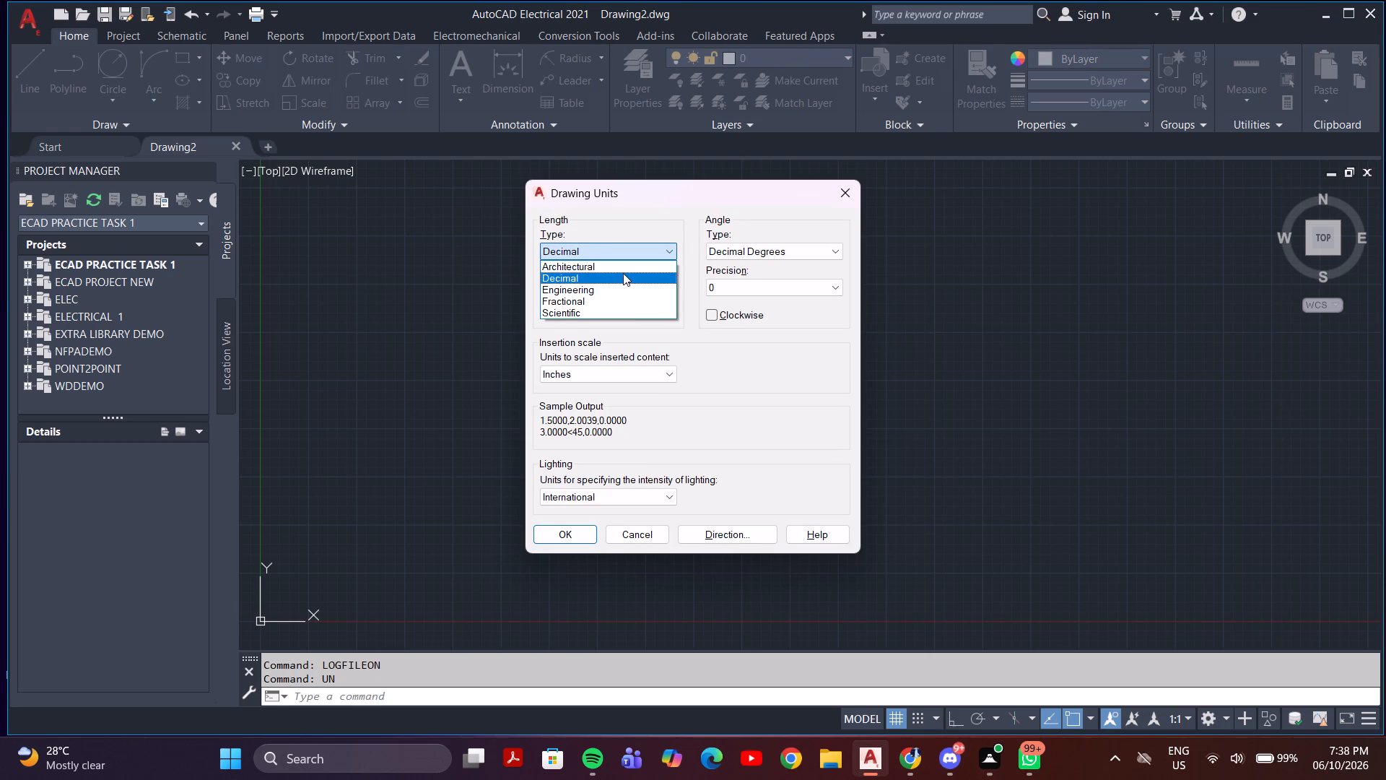
click(626, 283)
click(610, 303)
click(616, 375)
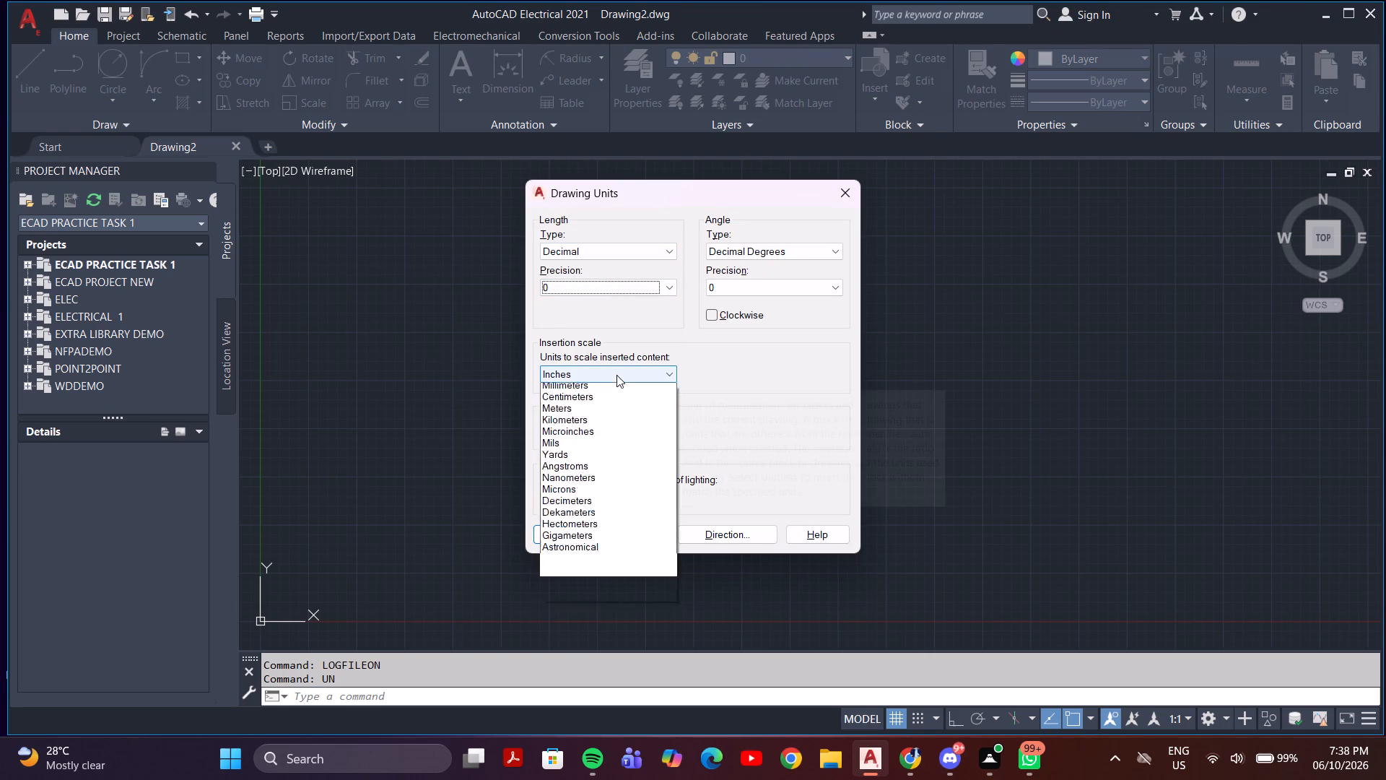
click(585, 443)
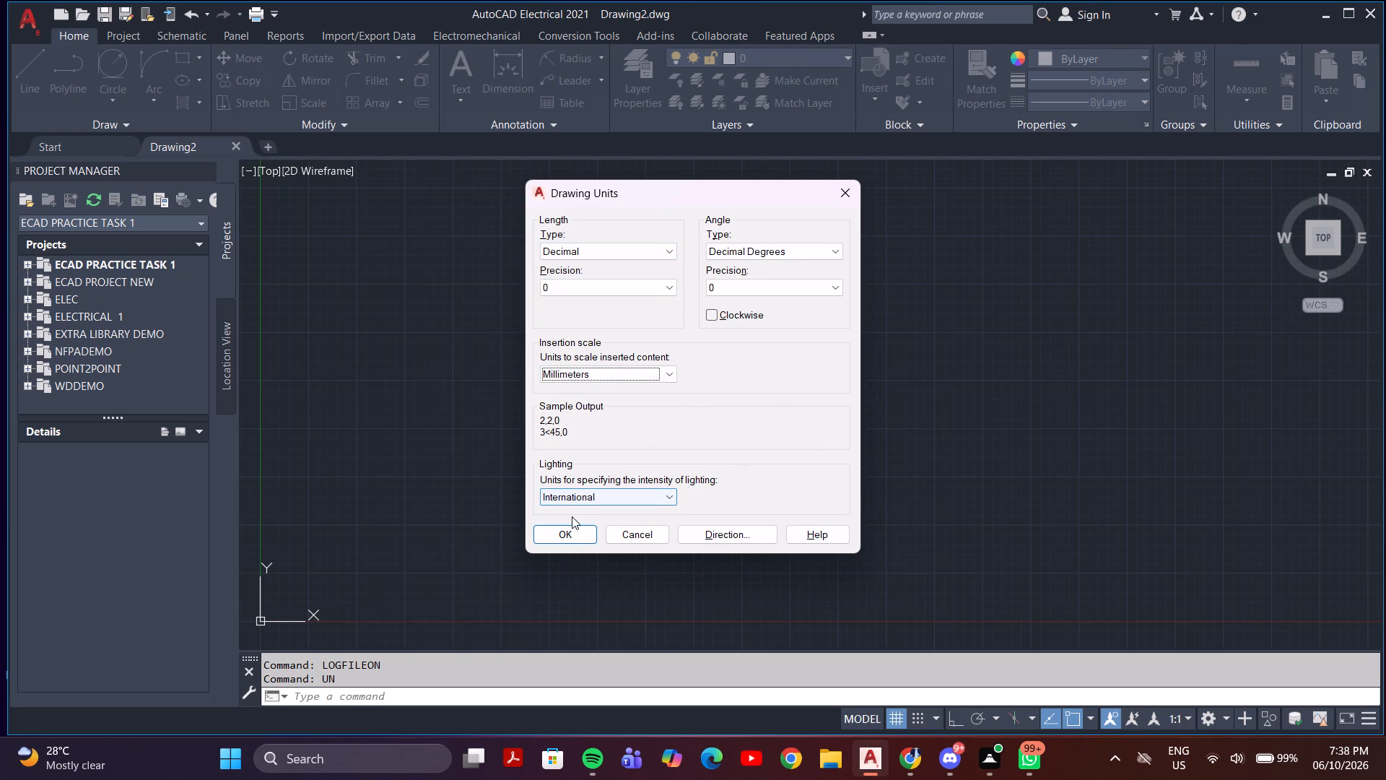
click(572, 529)
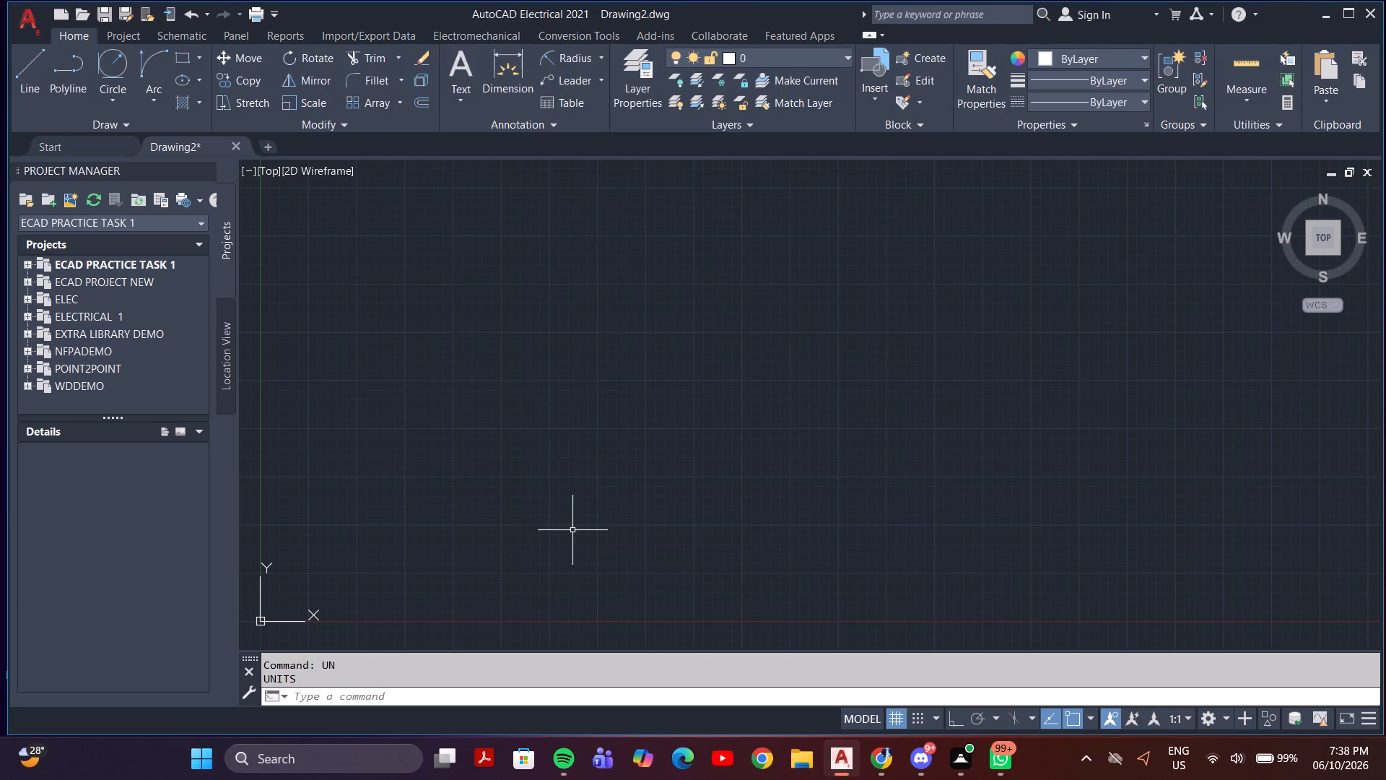
Modify the Standard dimension style to linear precision 0, arrow size 5.18 and text height 5.18, and make it current.
key(d)
key(Return)
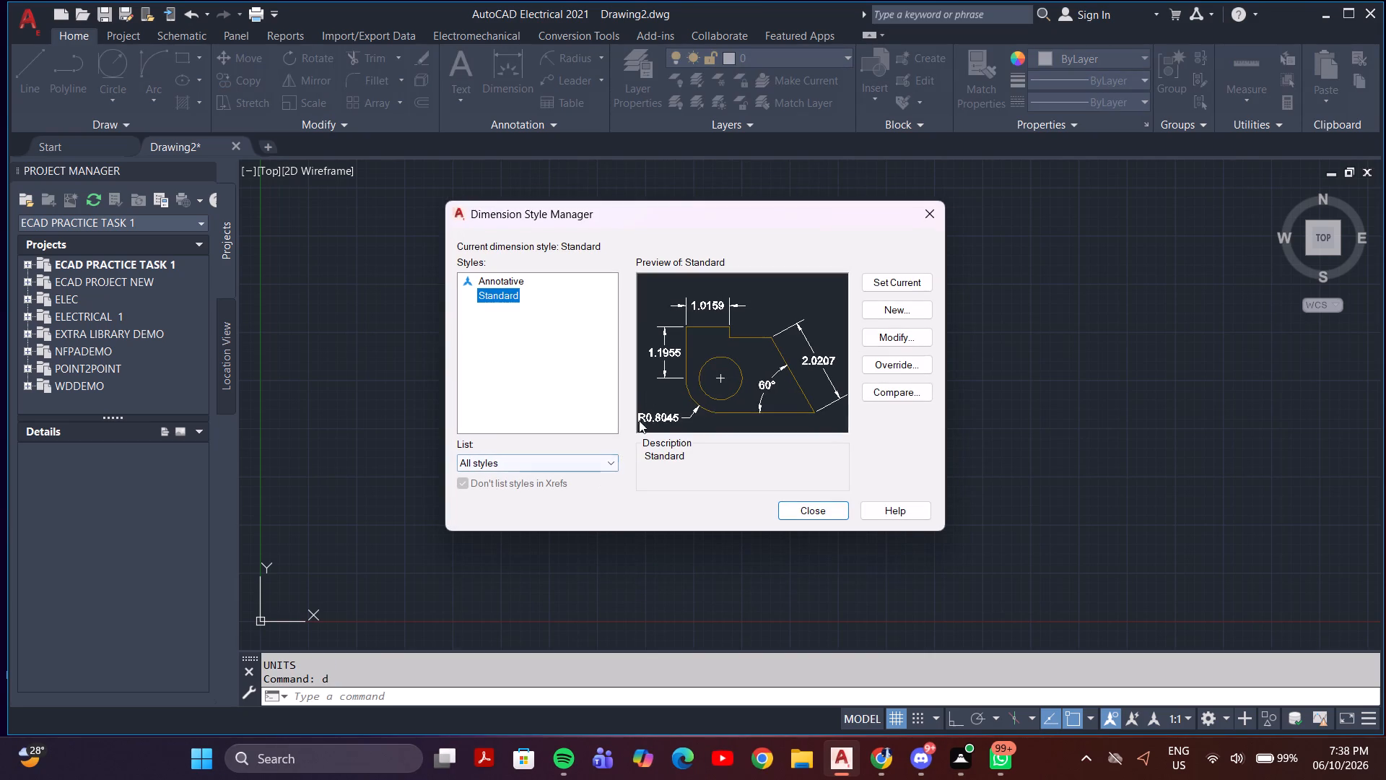
click(909, 335)
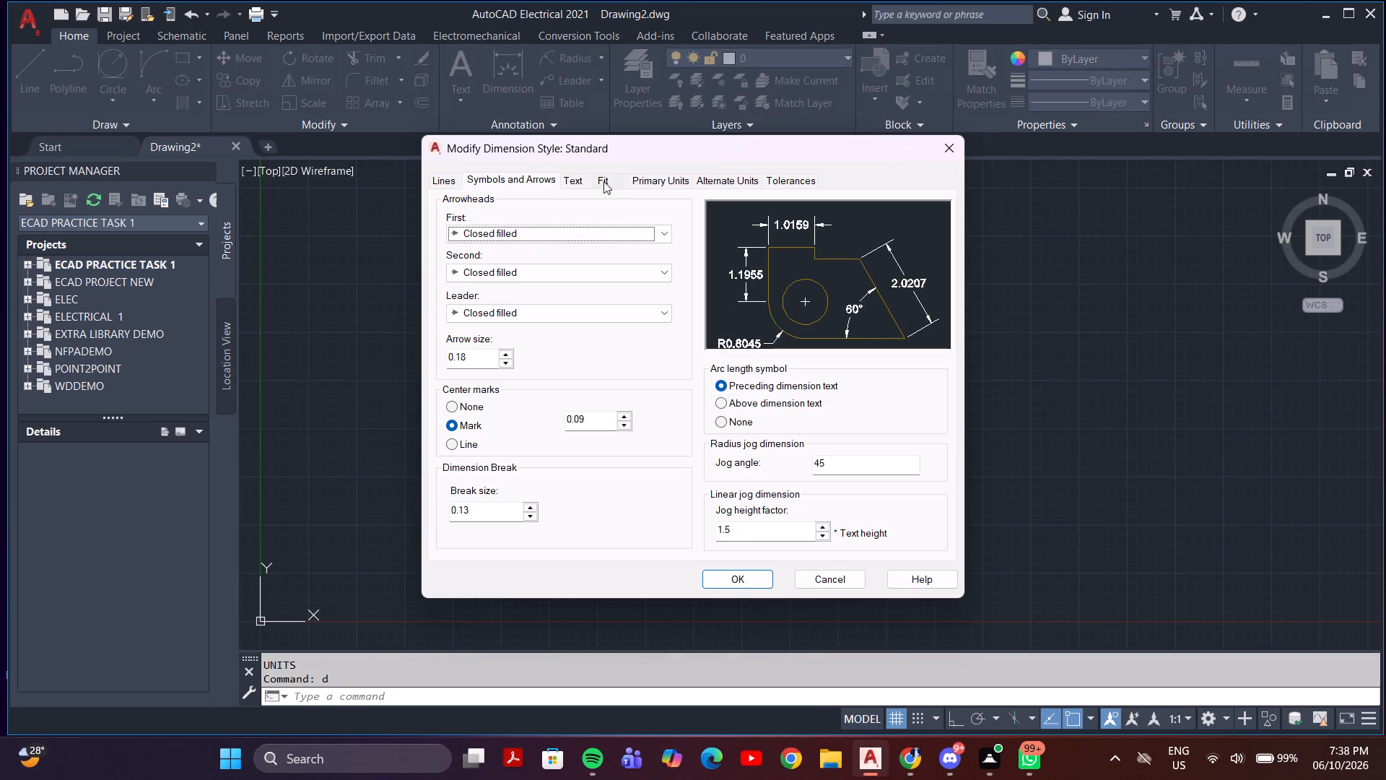
click(603, 179)
click(672, 181)
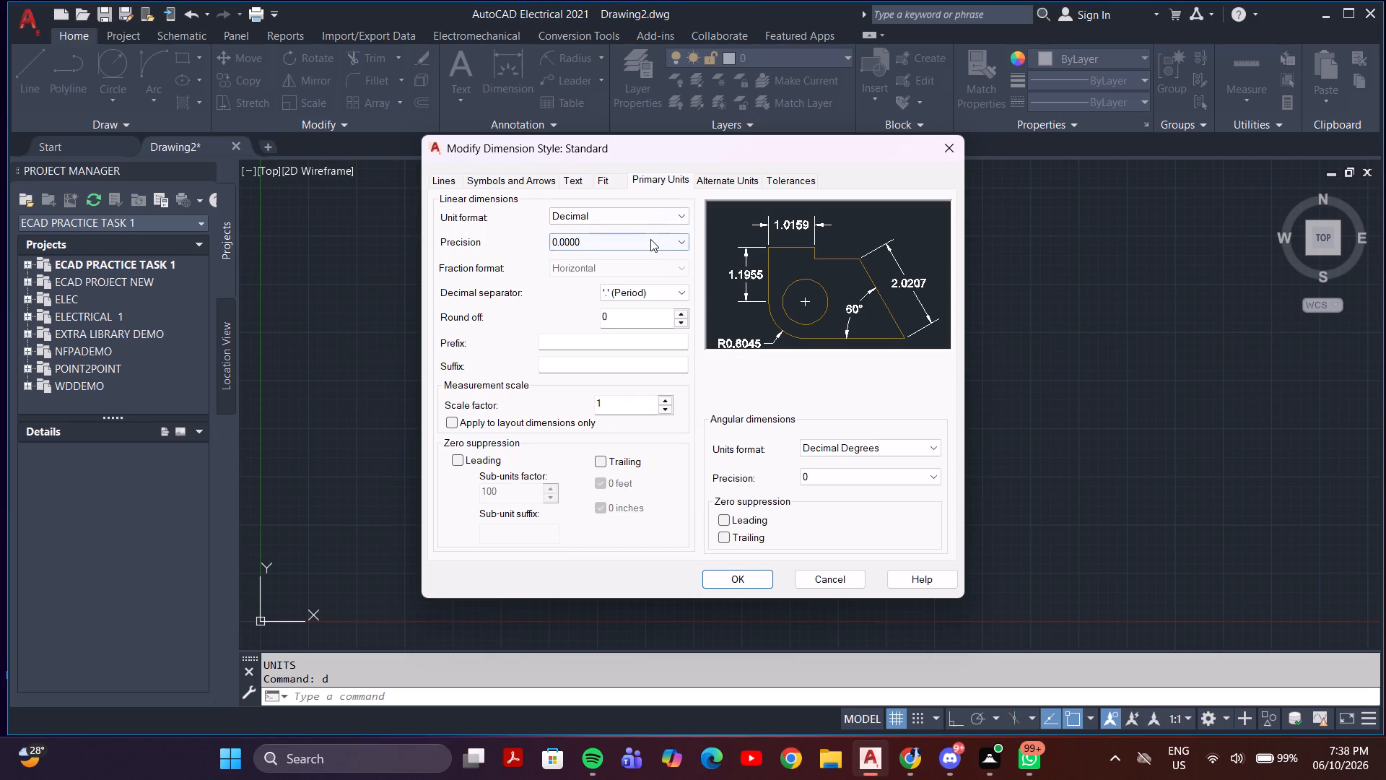
click(650, 239)
click(637, 256)
click(513, 181)
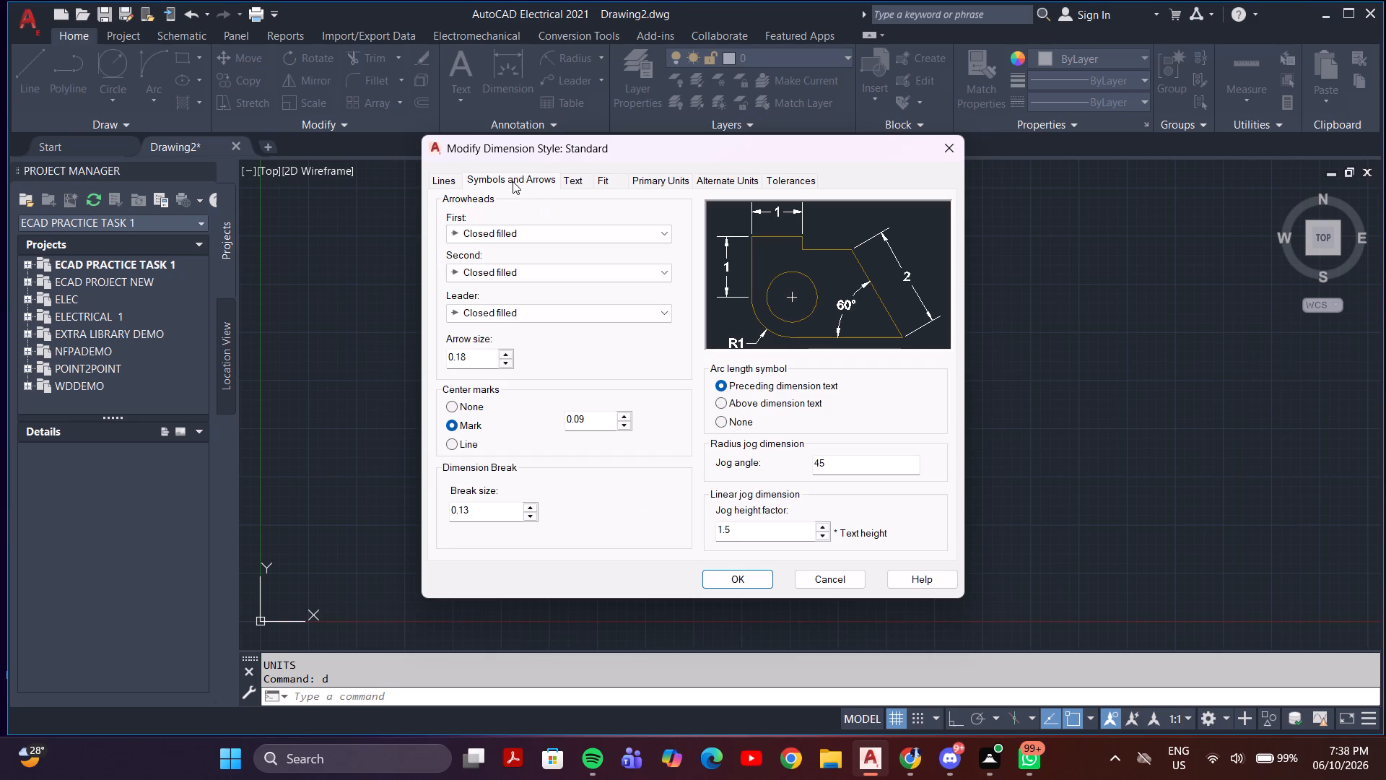
click(508, 355)
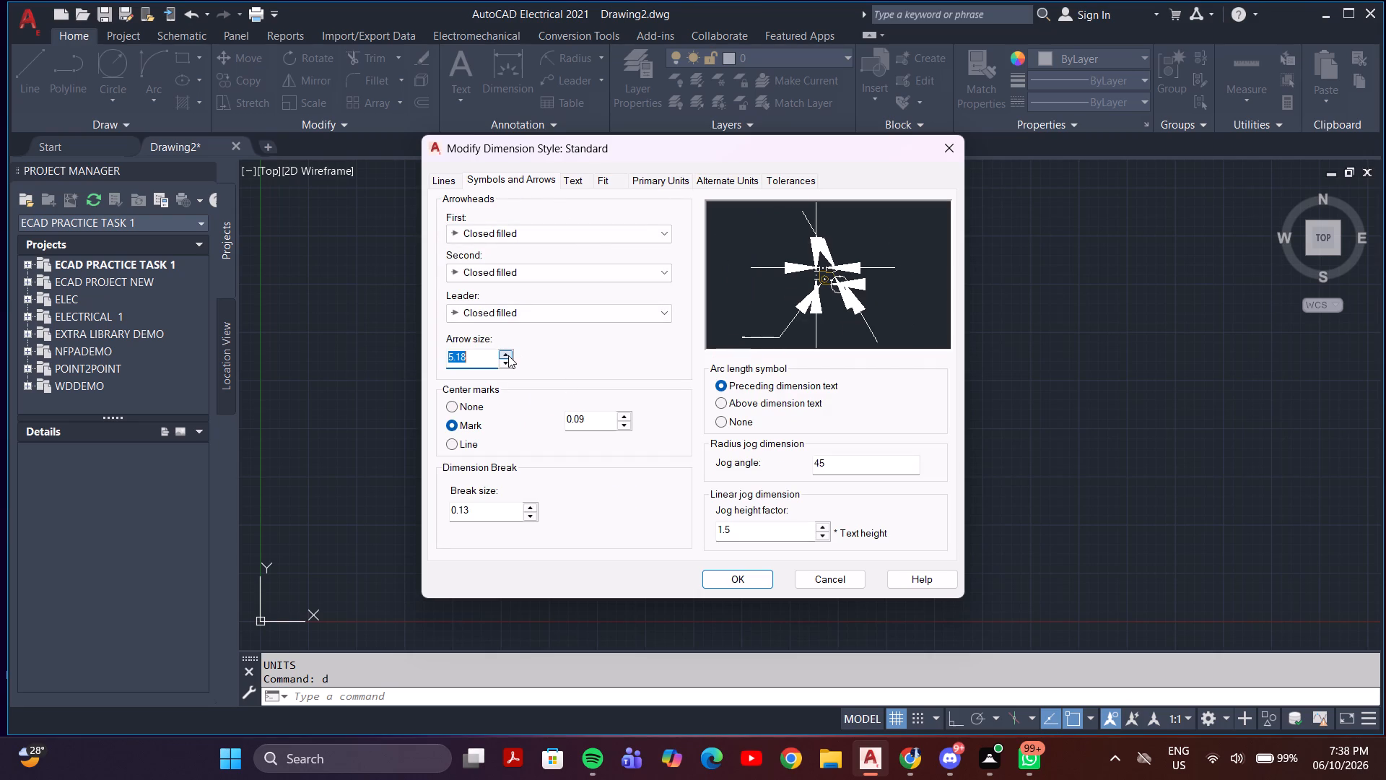
click(581, 180)
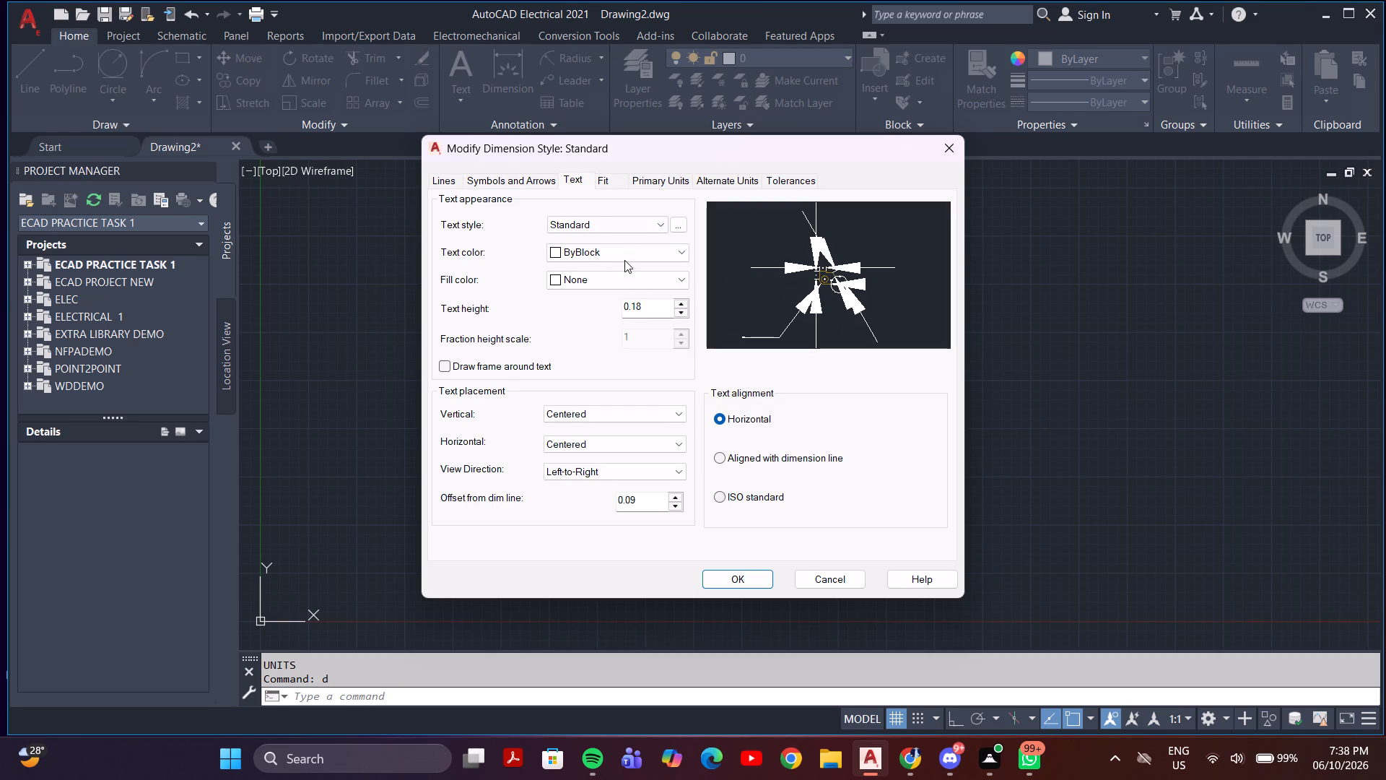
click(685, 306)
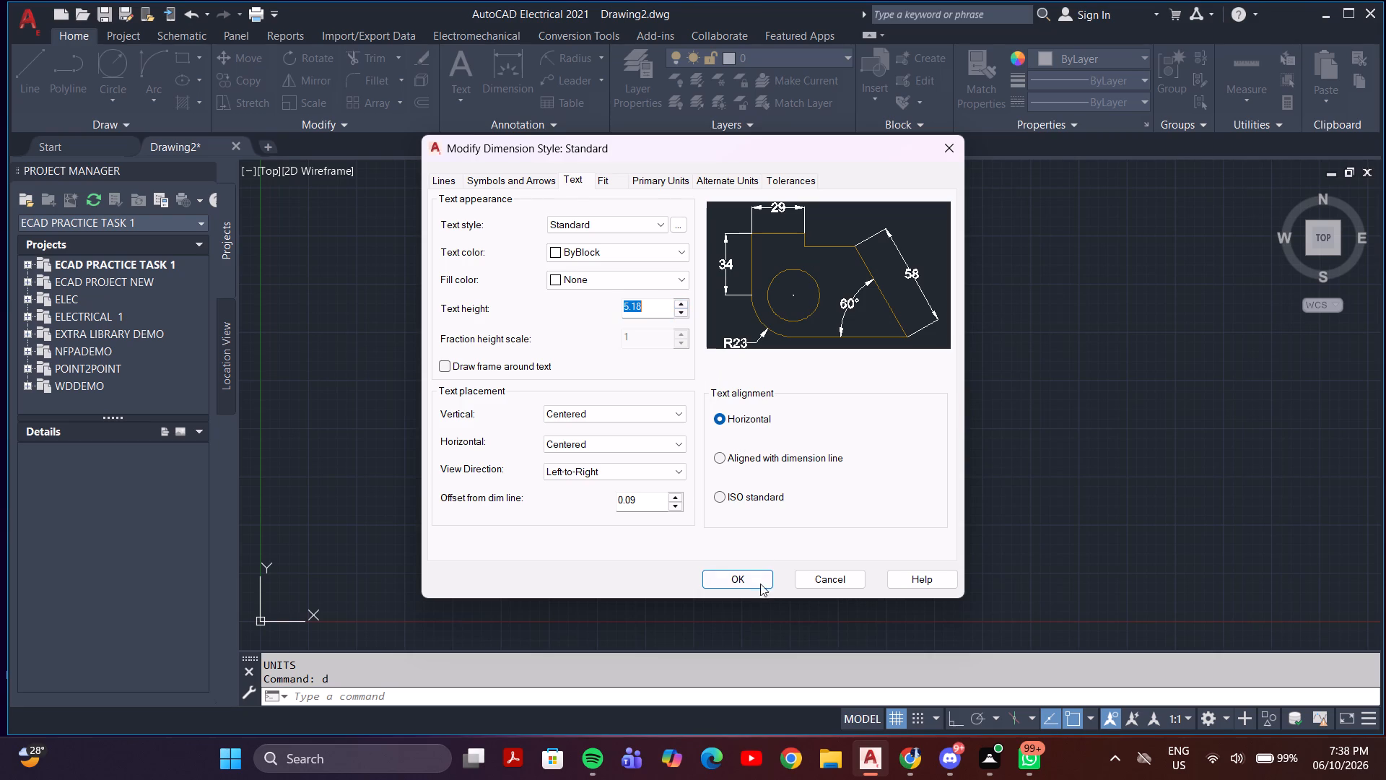
click(759, 581)
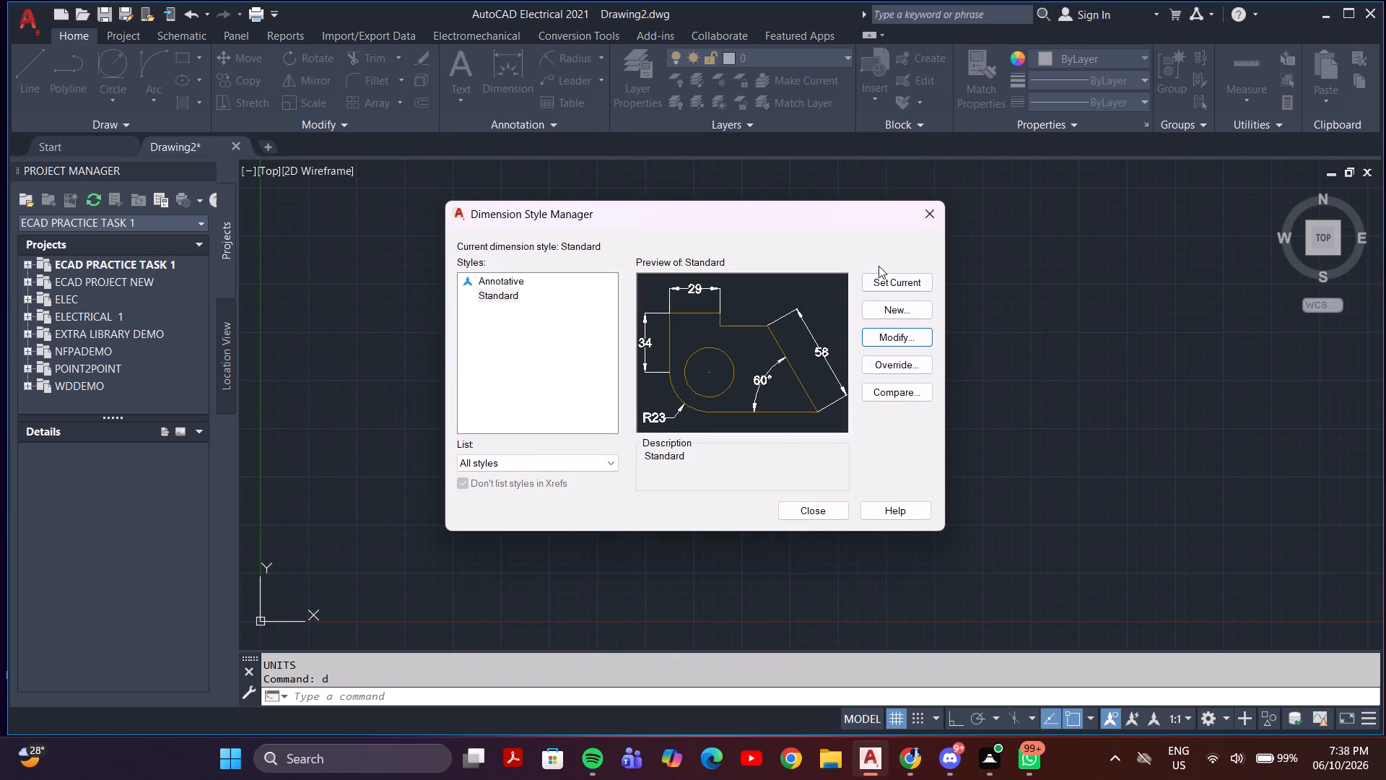
click(881, 277)
click(815, 511)
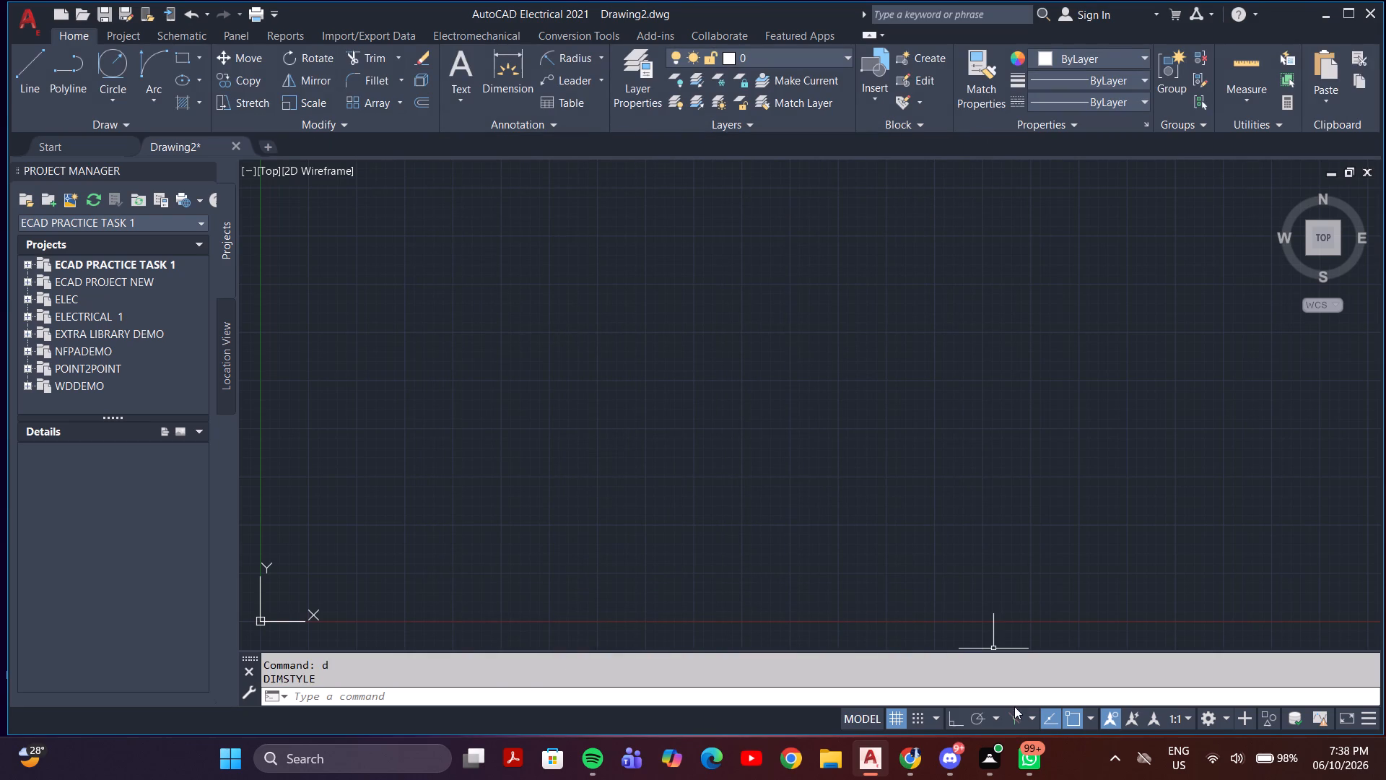
Turn on isometric drafting and, in isoplane Top with Ortho on, draw a 12 mm line segment at 330°.
click(1013, 716)
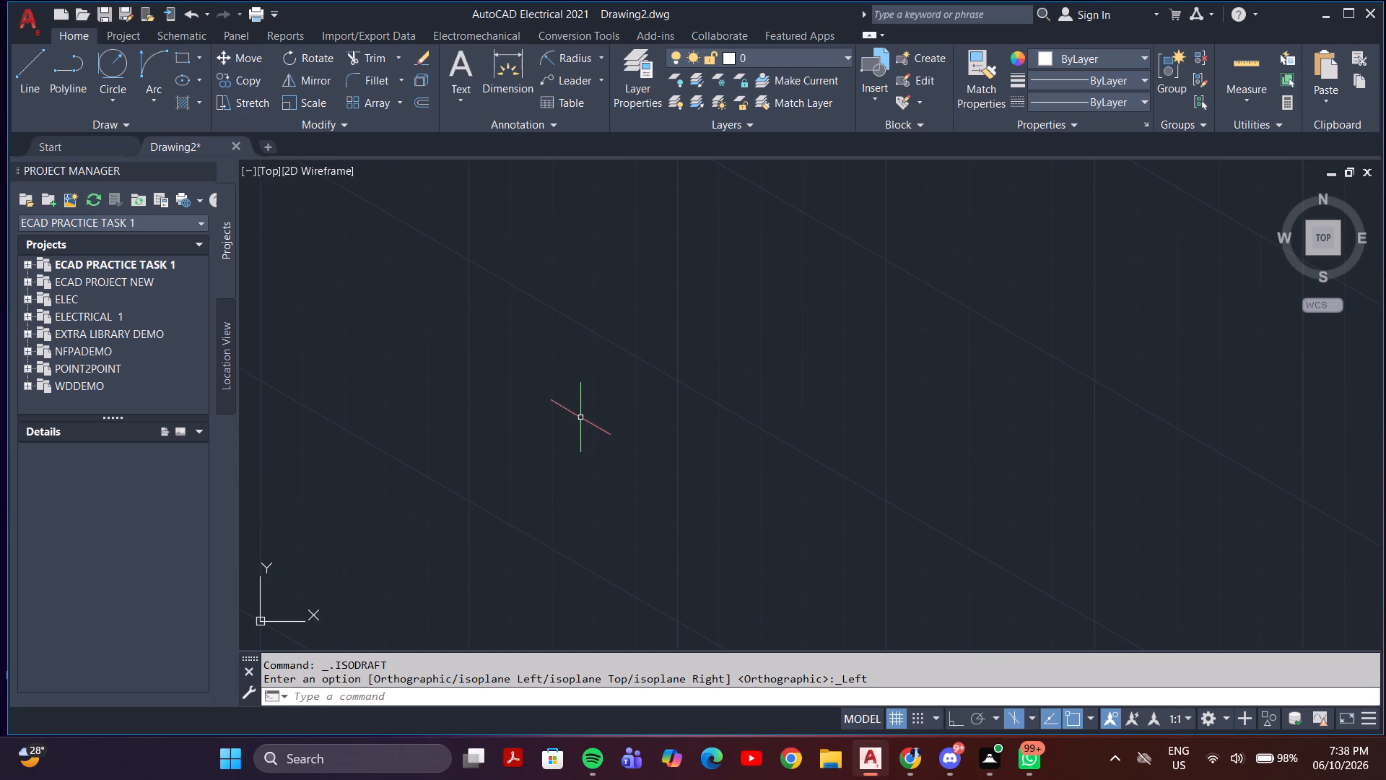
key(l)
key(Return)
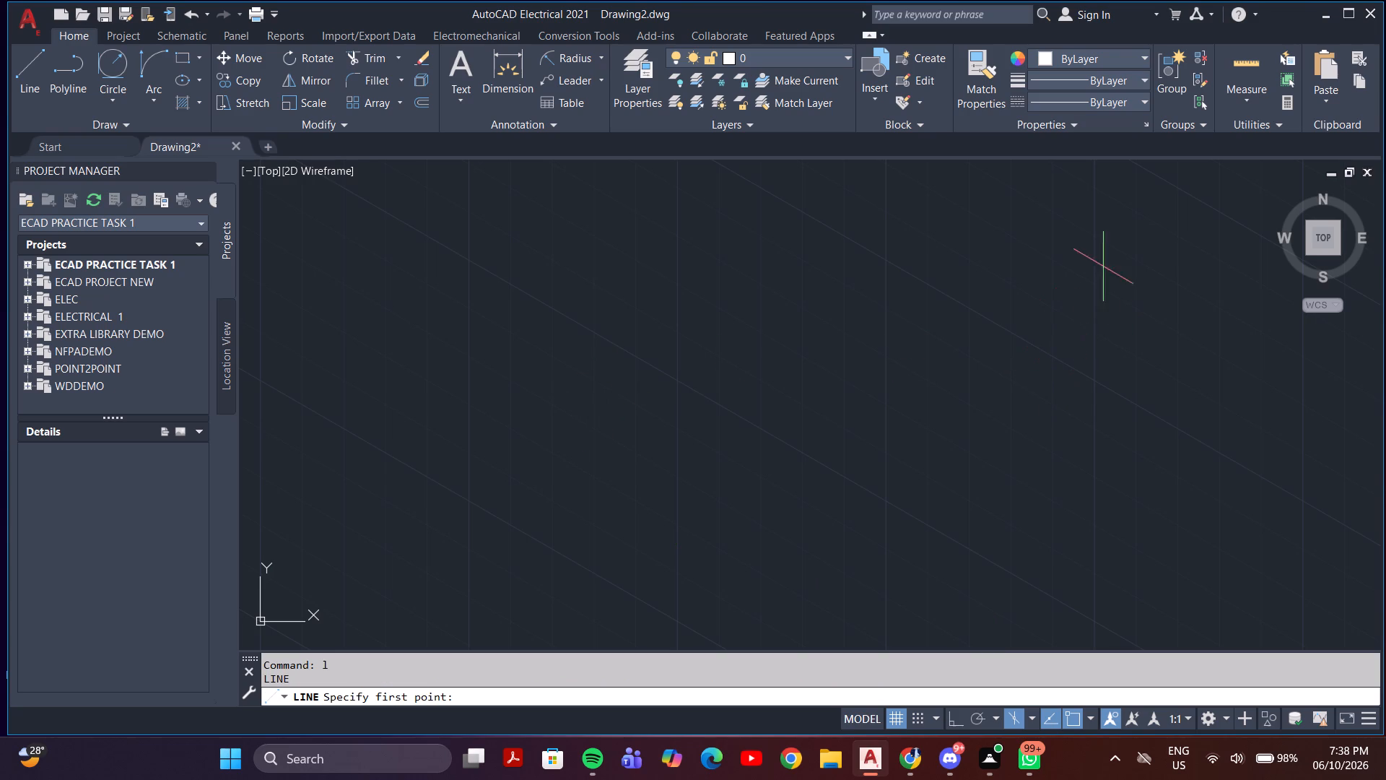
click(570, 456)
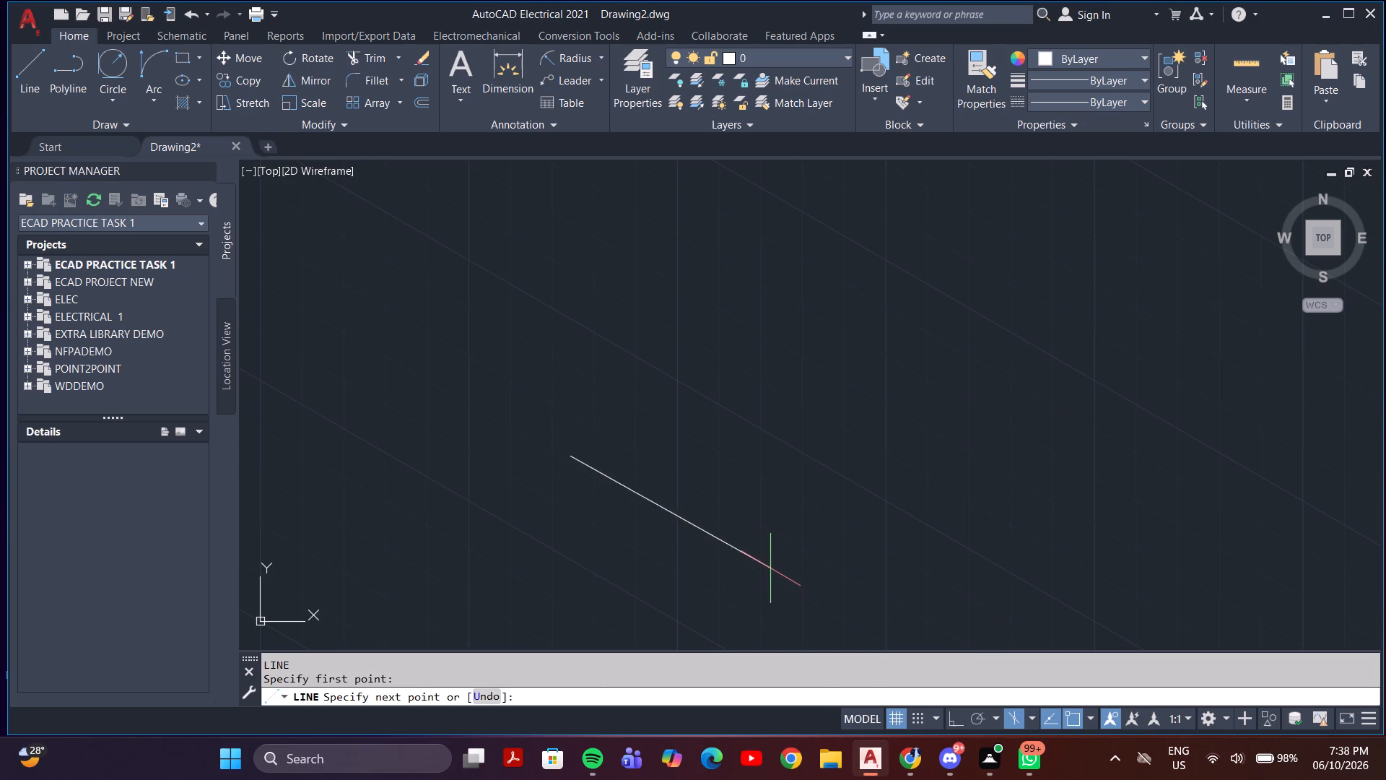
key(F5)
middle_drag(746, 568, 683, 423)
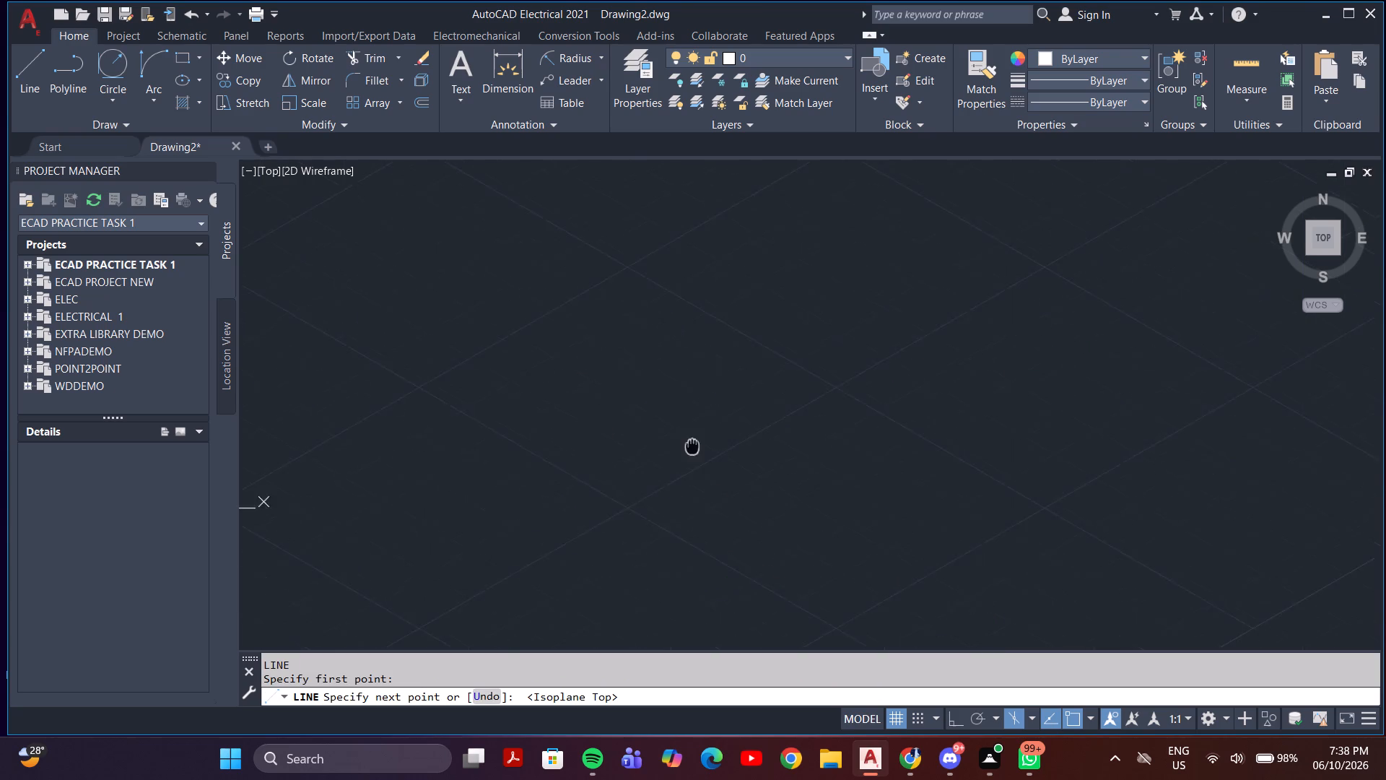
middle_drag(683, 423, 678, 412)
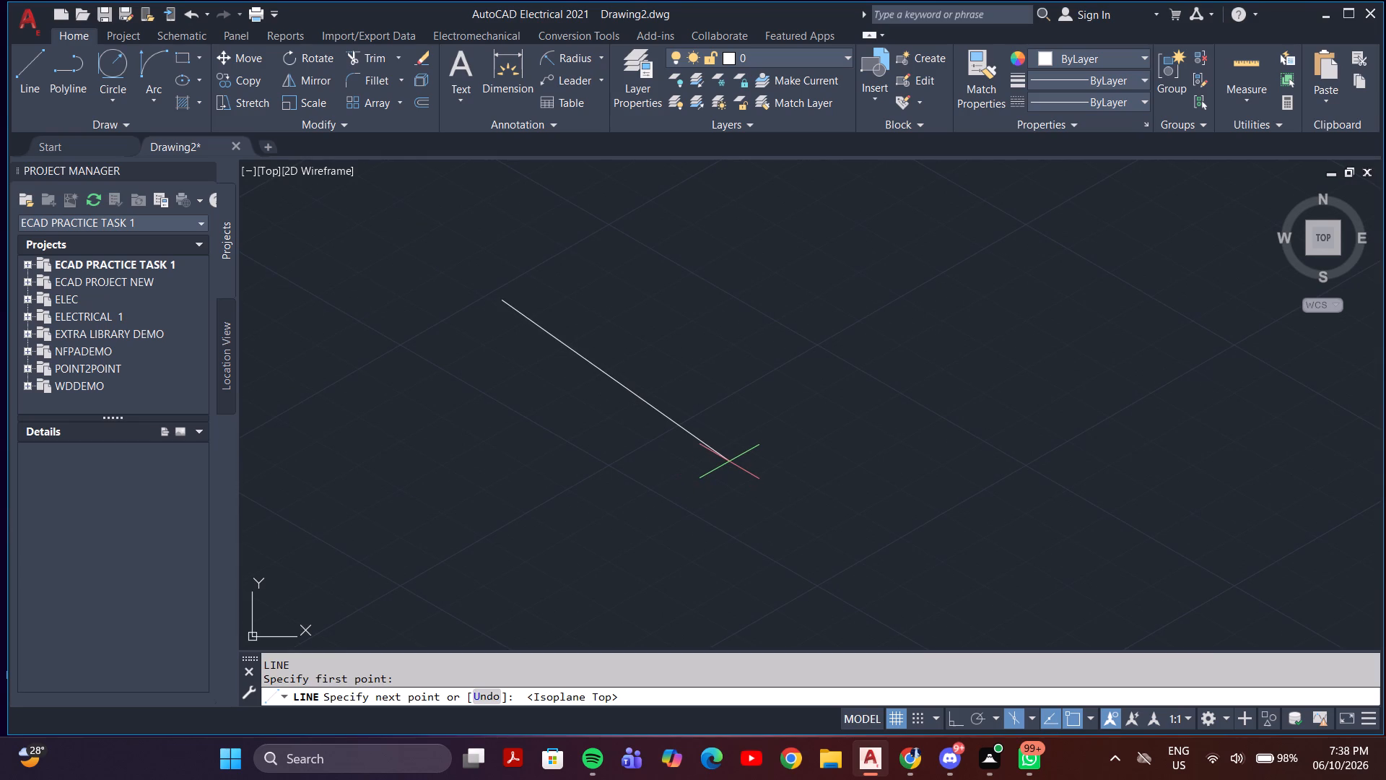
key(F8)
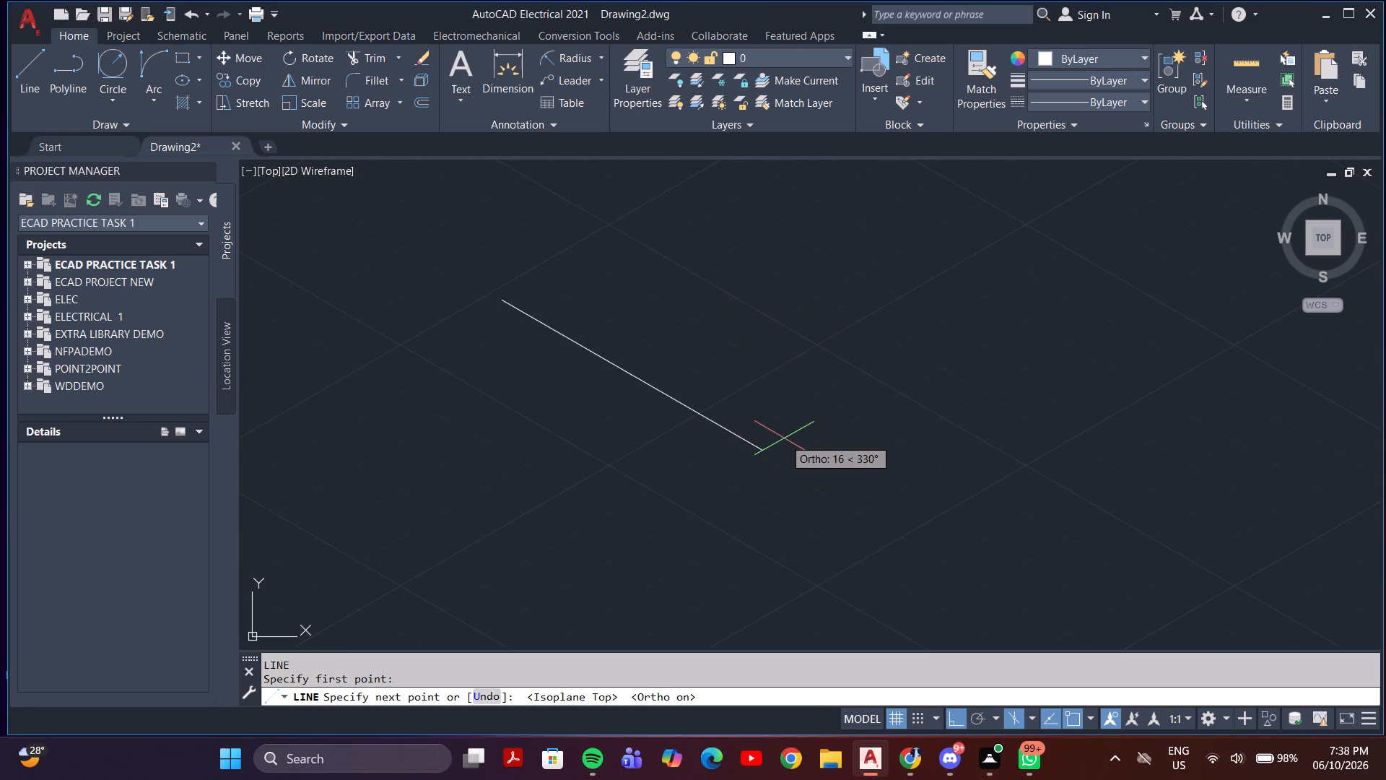
text(12)
key(Return)
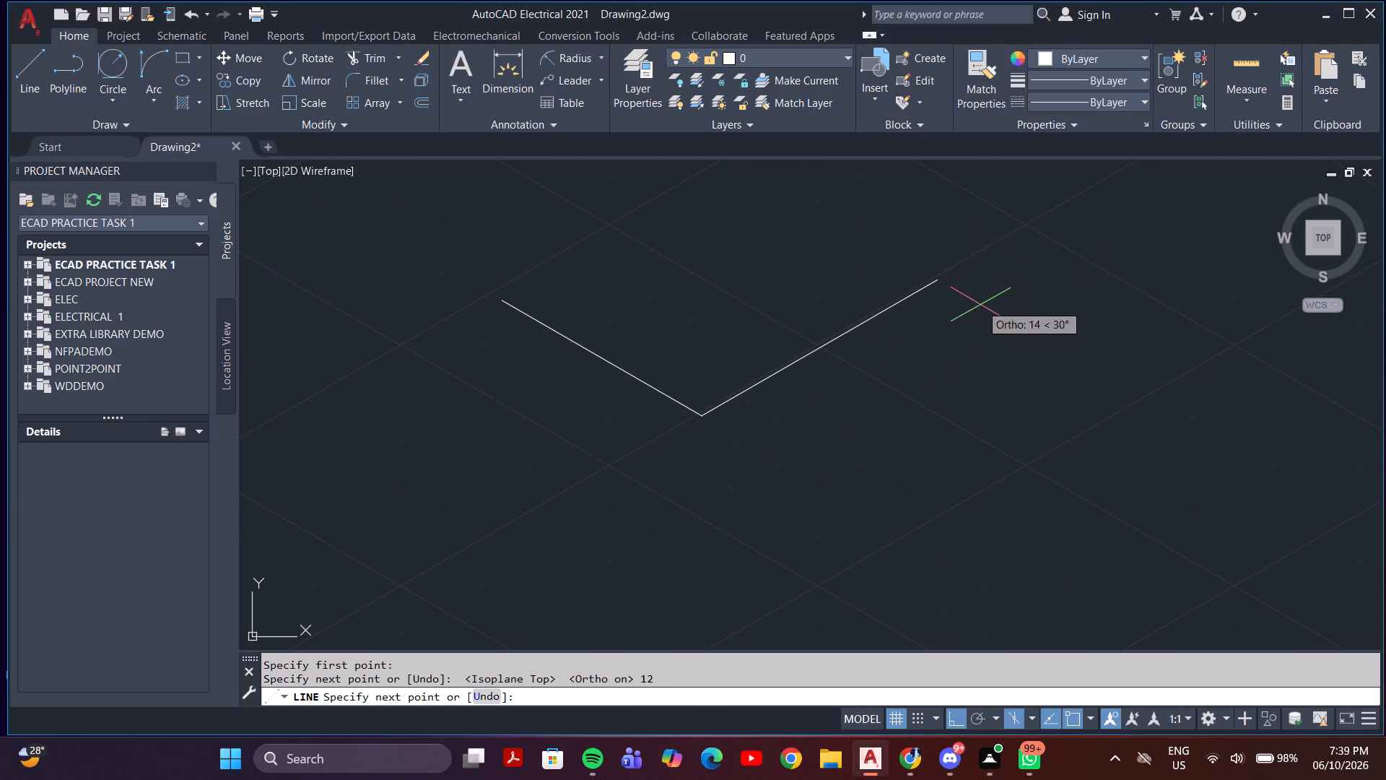
Continue the line with a 78 mm segment at 30° and end the Line command.
text(78)
key(Return)
middle_drag(1008, 257, 788, 522)
scroll(863, 448, down, 4)
scroll(953, 357, down, 4)
middle_drag(1104, 255, 777, 468)
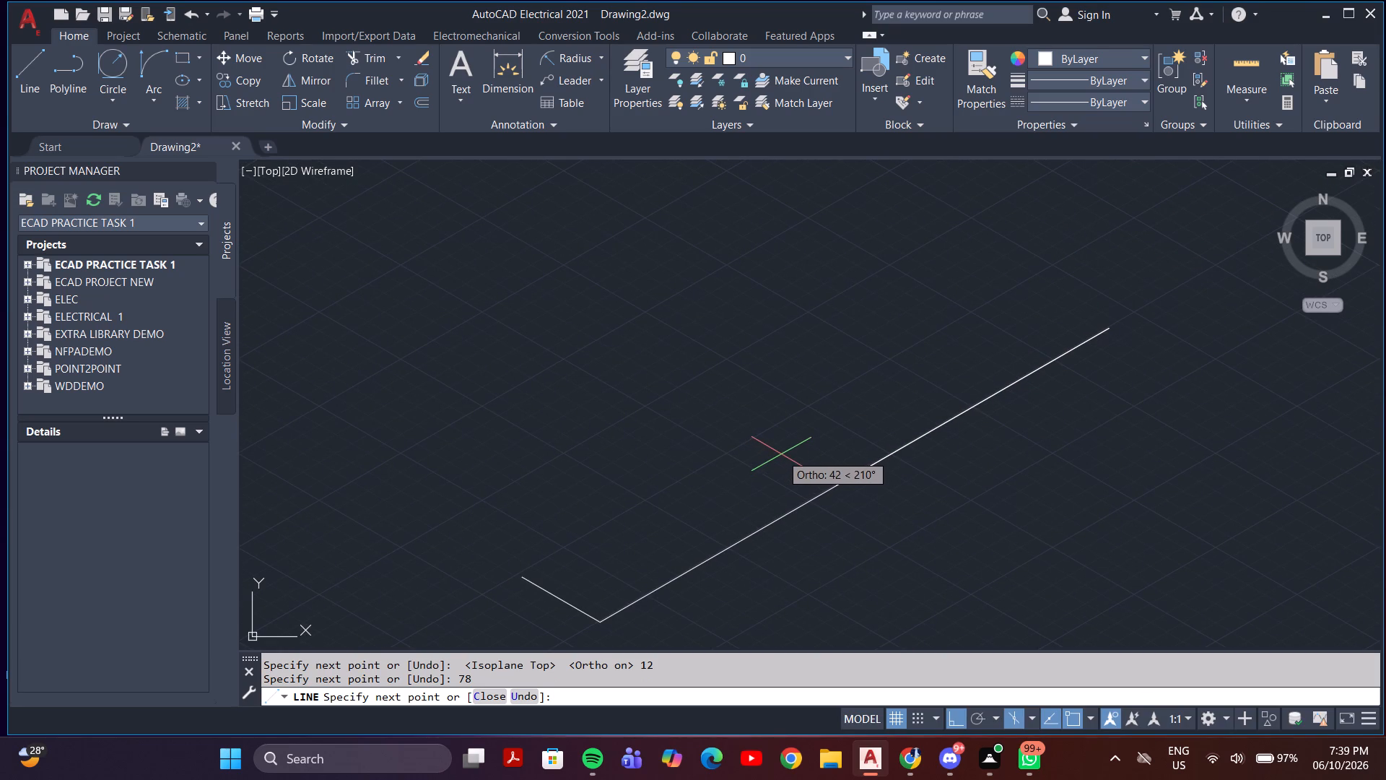
key(Escape)
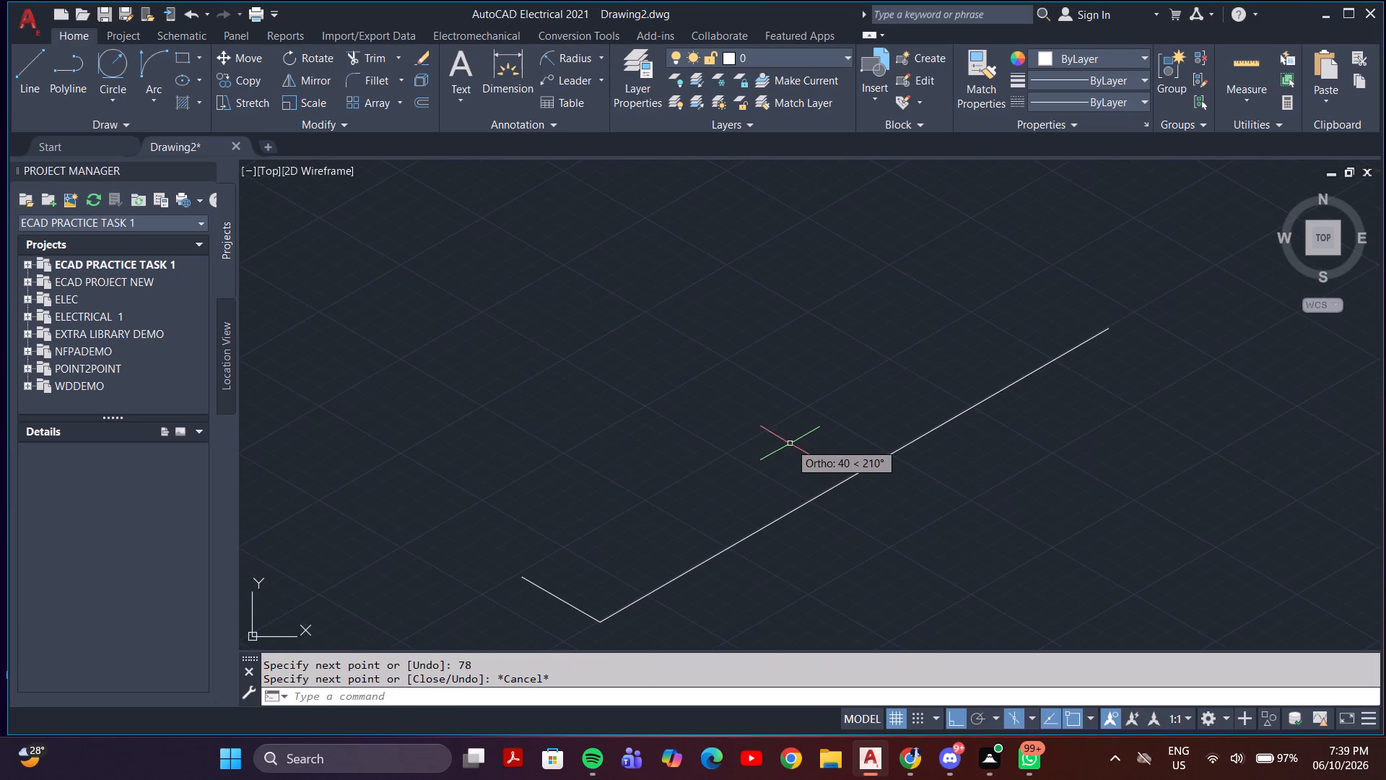
Delete the short 12 mm line segment.
drag(572, 589, 570, 597)
click(549, 607)
key(Delete)
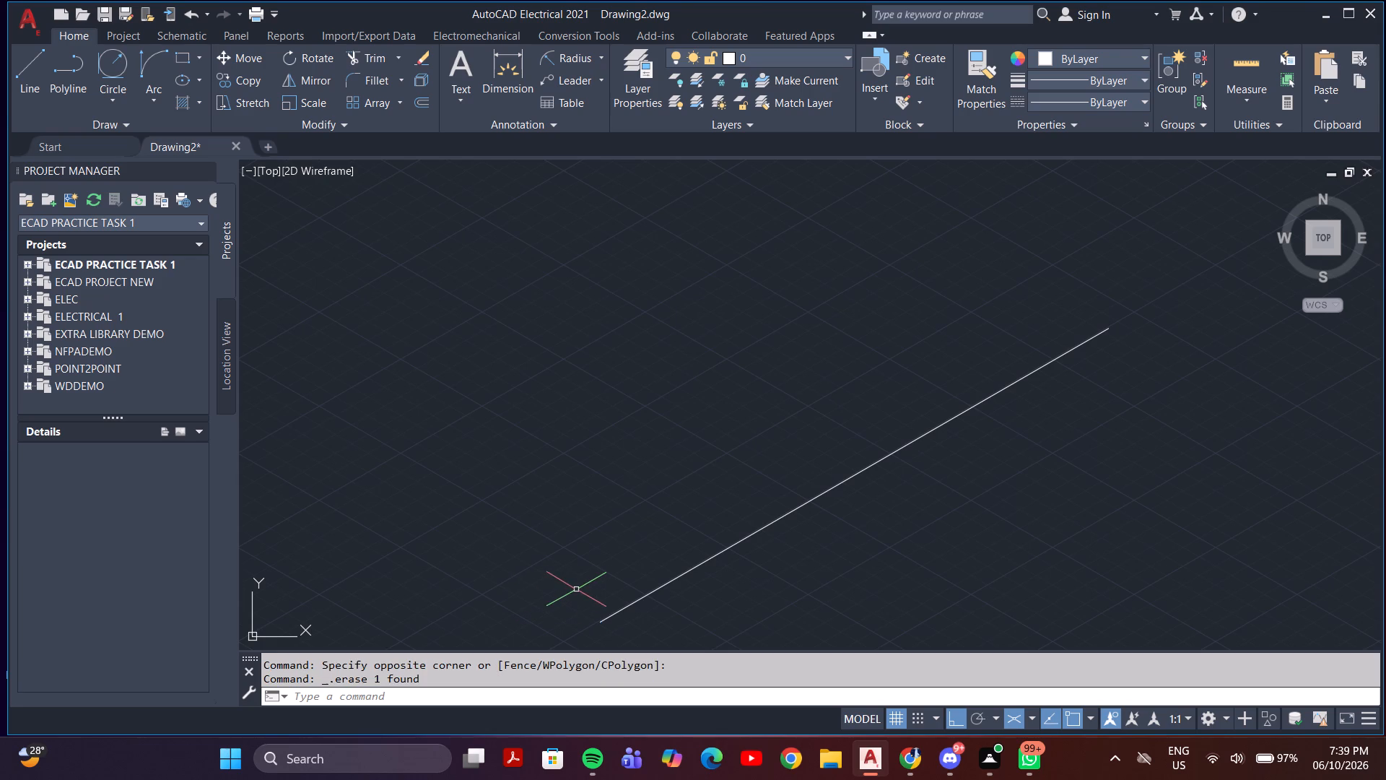
Draw a 50 mm line at 150° from the lower end of the 78 mm line.
key(l)
key(Return)
click(596, 623)
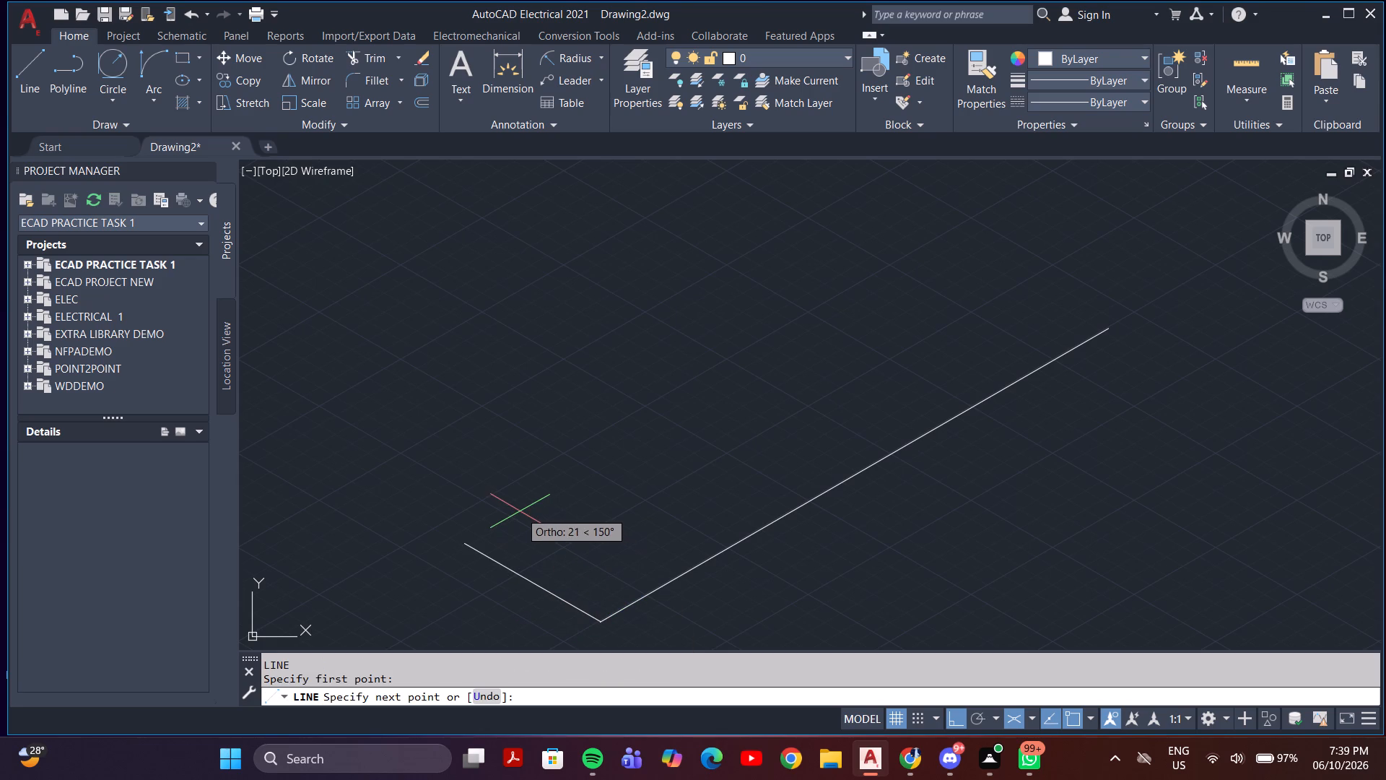
key(5)
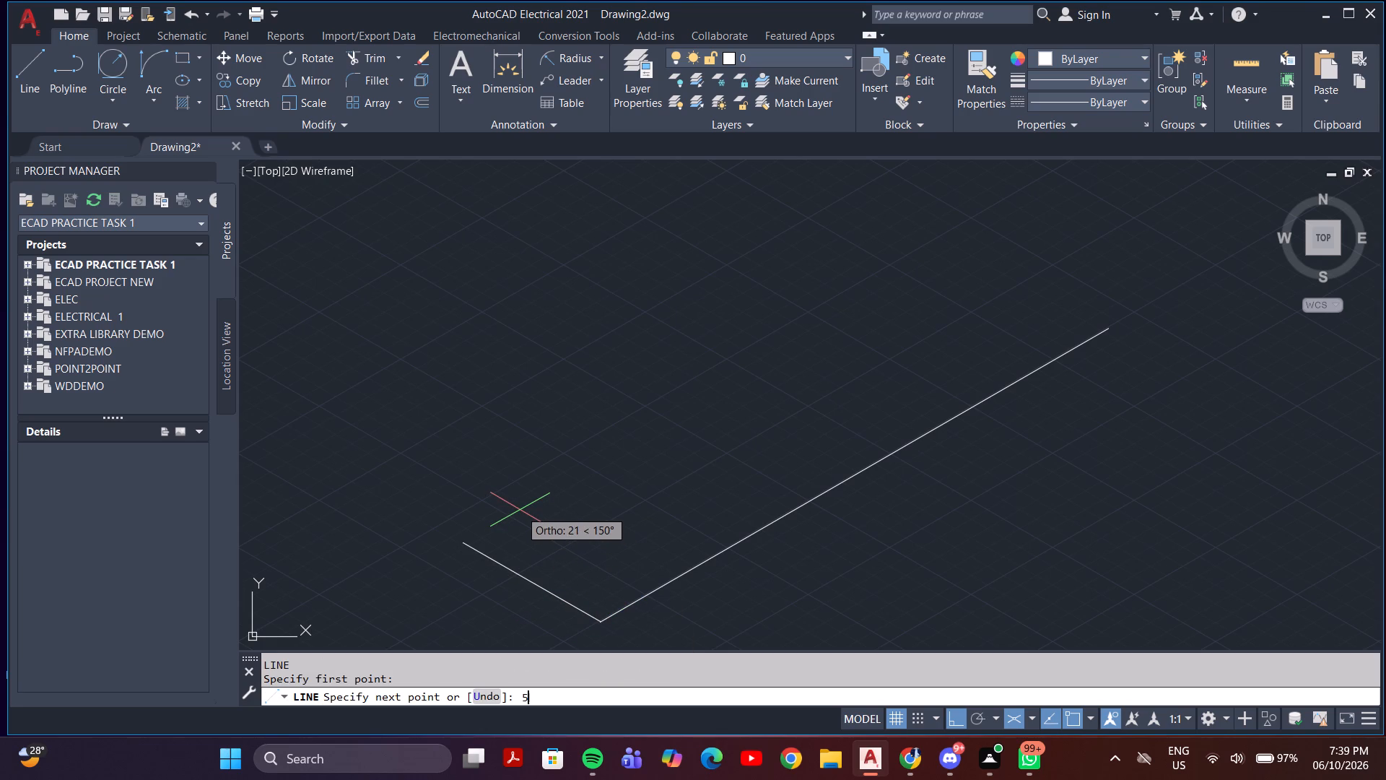
key(0)
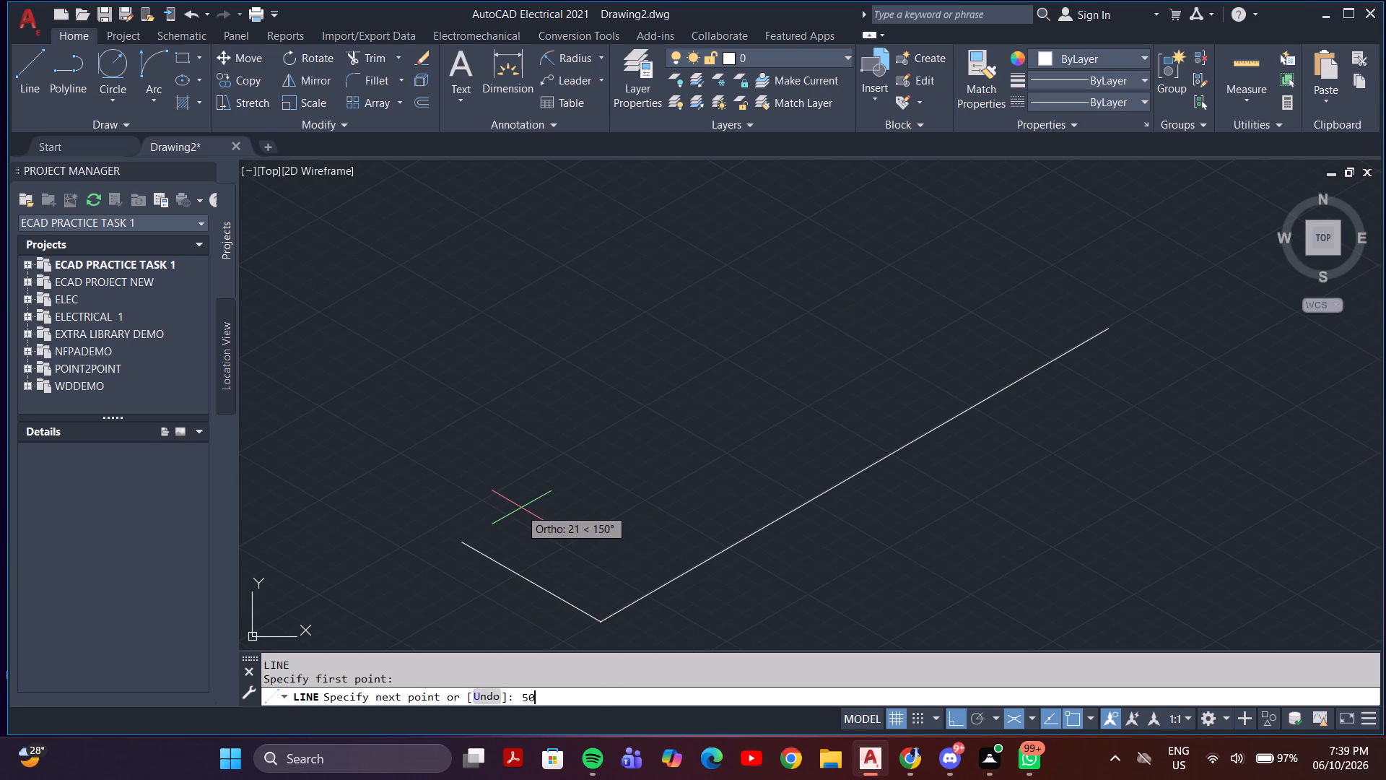
key(Return)
Close the base outline with a 30° side aligned to the 78 mm line's upper end and a side back to that endpoint.
scroll(580, 433, down, 2)
middle_drag(811, 178, 722, 384)
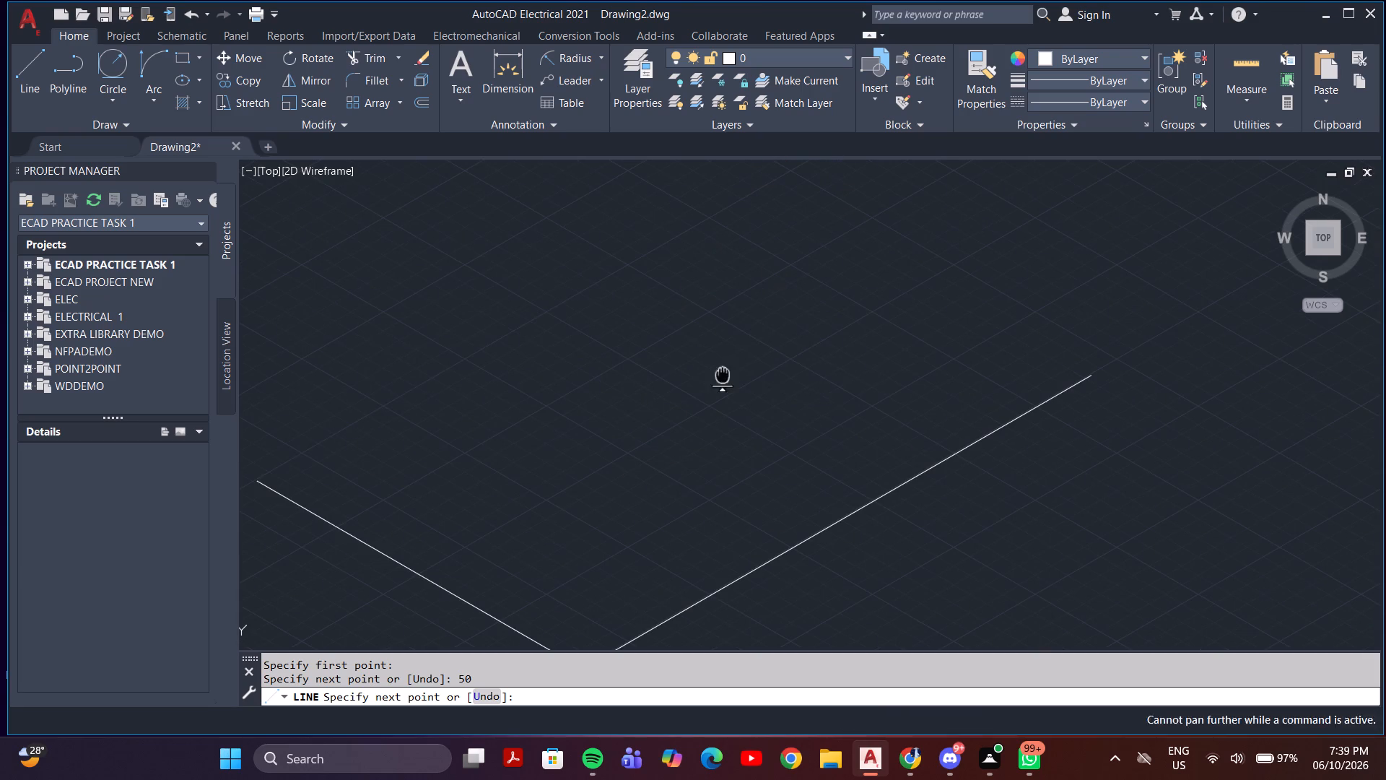
middle_drag(722, 384, 720, 386)
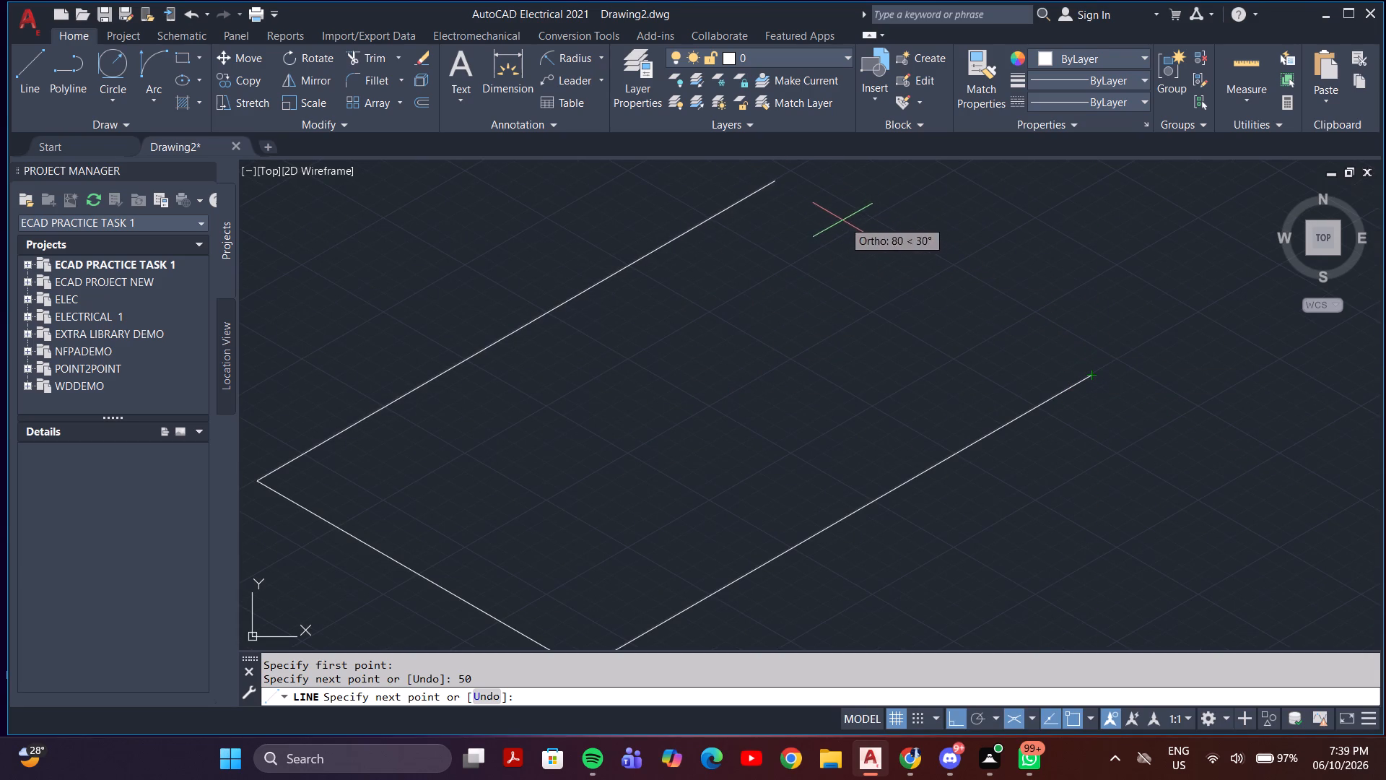
click(762, 188)
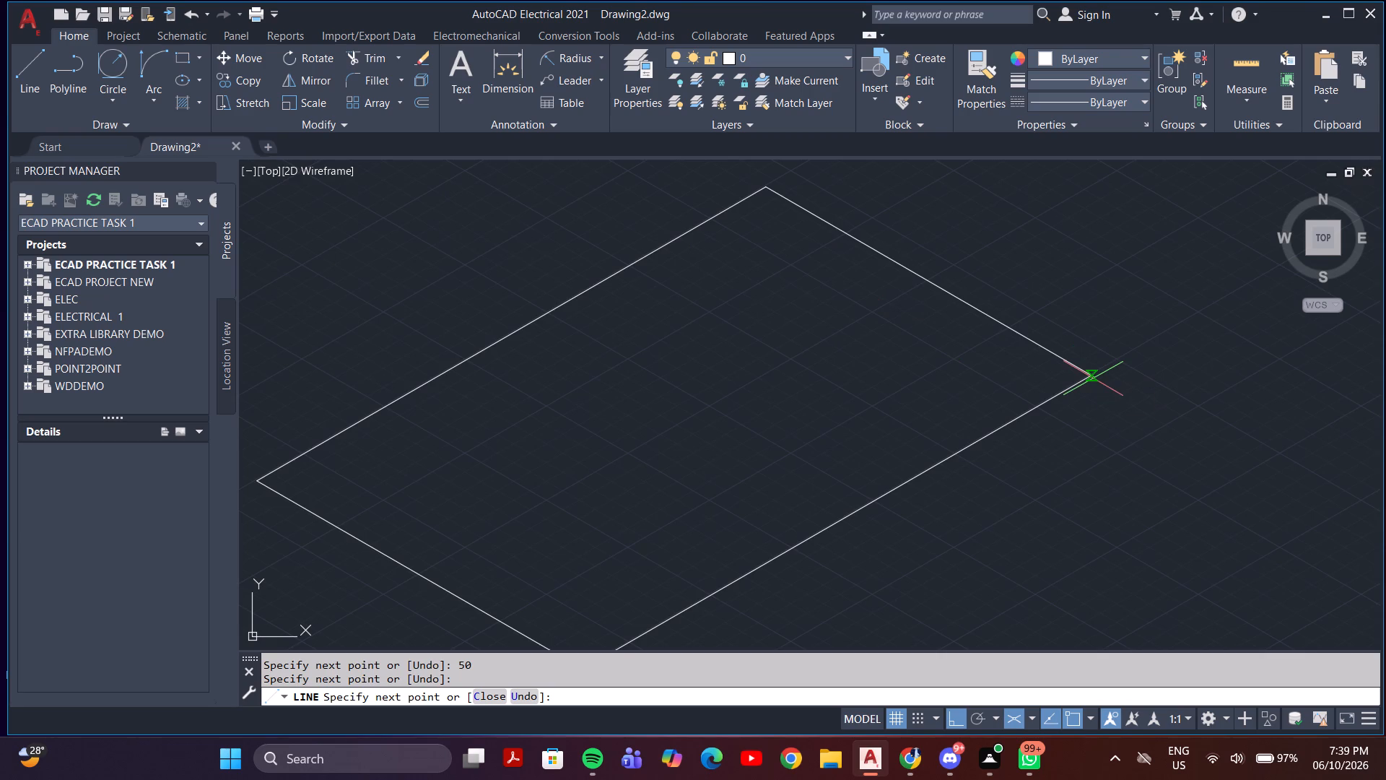
scroll(1092, 376, up, 7)
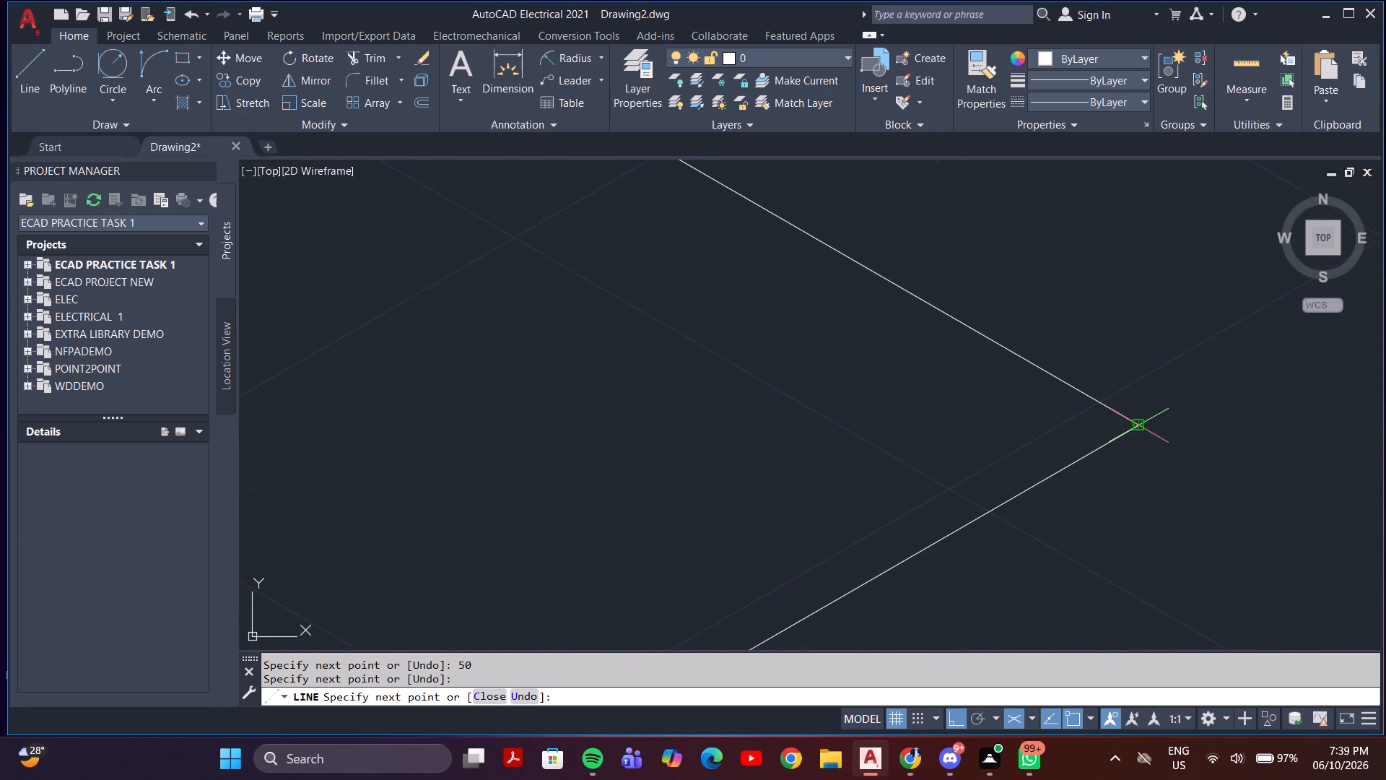
click(1139, 421)
scroll(1145, 423, down, 5)
key(Escape)
In isoplane Right, draw a 47 mm vertical line at 90° up from the far right corner of the base outline.
scroll(1104, 425, down, 6)
middle_drag(880, 448, 762, 423)
scroll(738, 400, up, 2)
middle_drag(725, 399, 829, 384)
scroll(832, 382, up, 2)
middle_drag(789, 397, 954, 421)
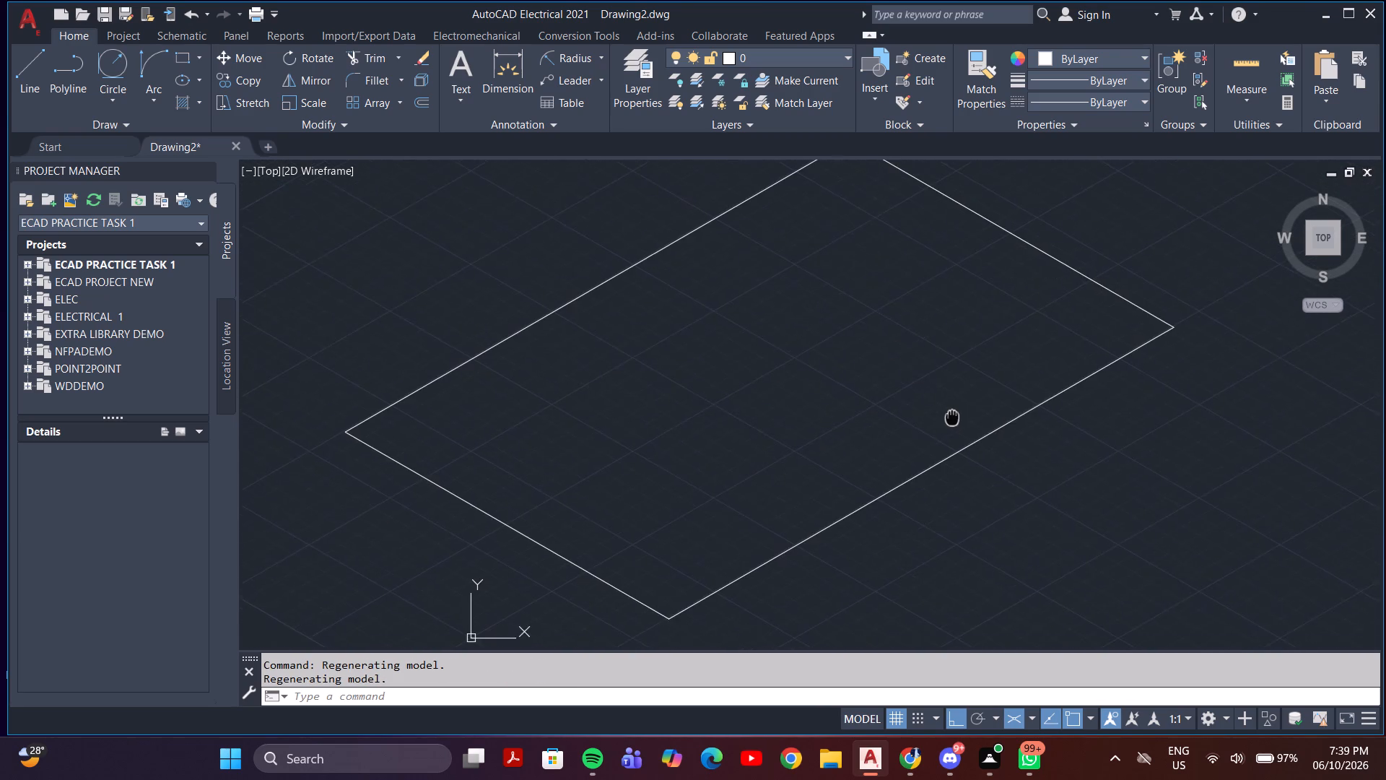
middle_drag(954, 421, 969, 442)
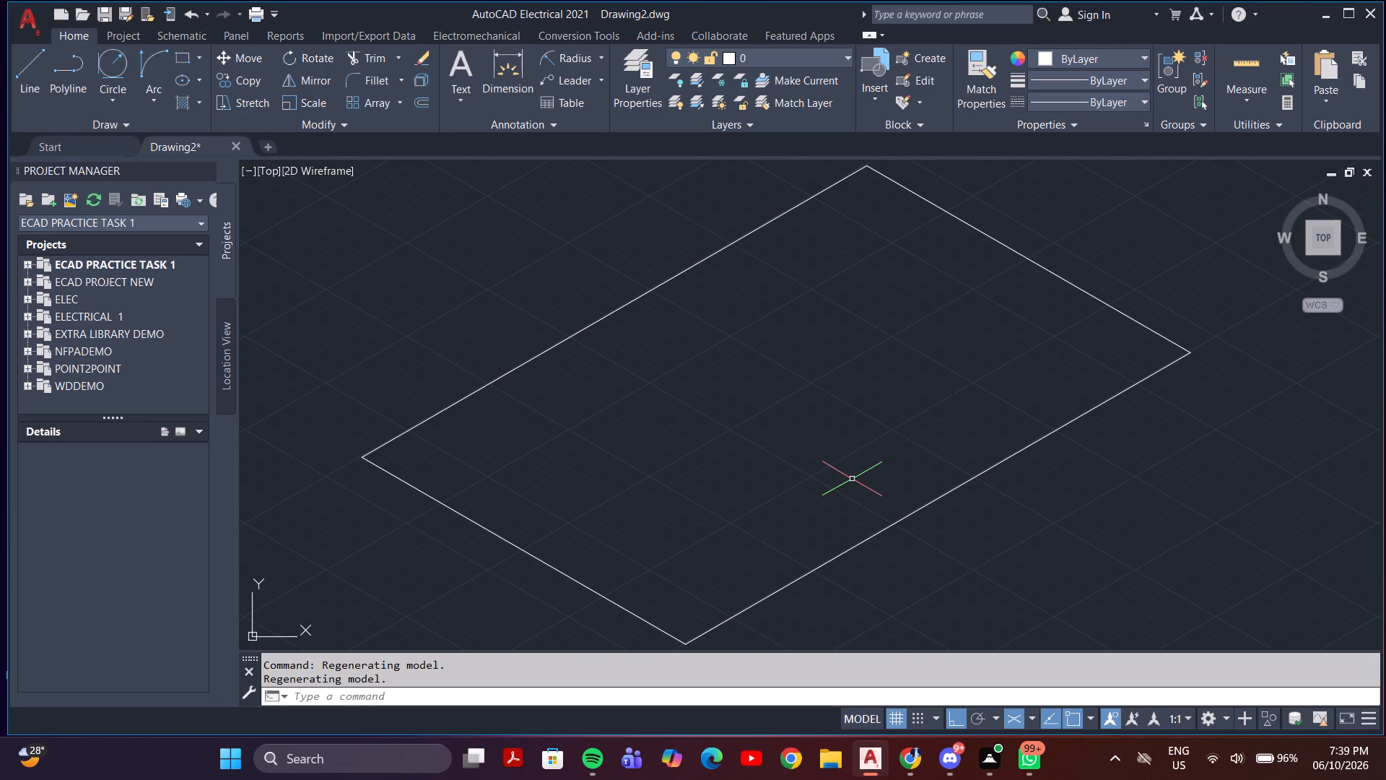
scroll(596, 299, down, 1)
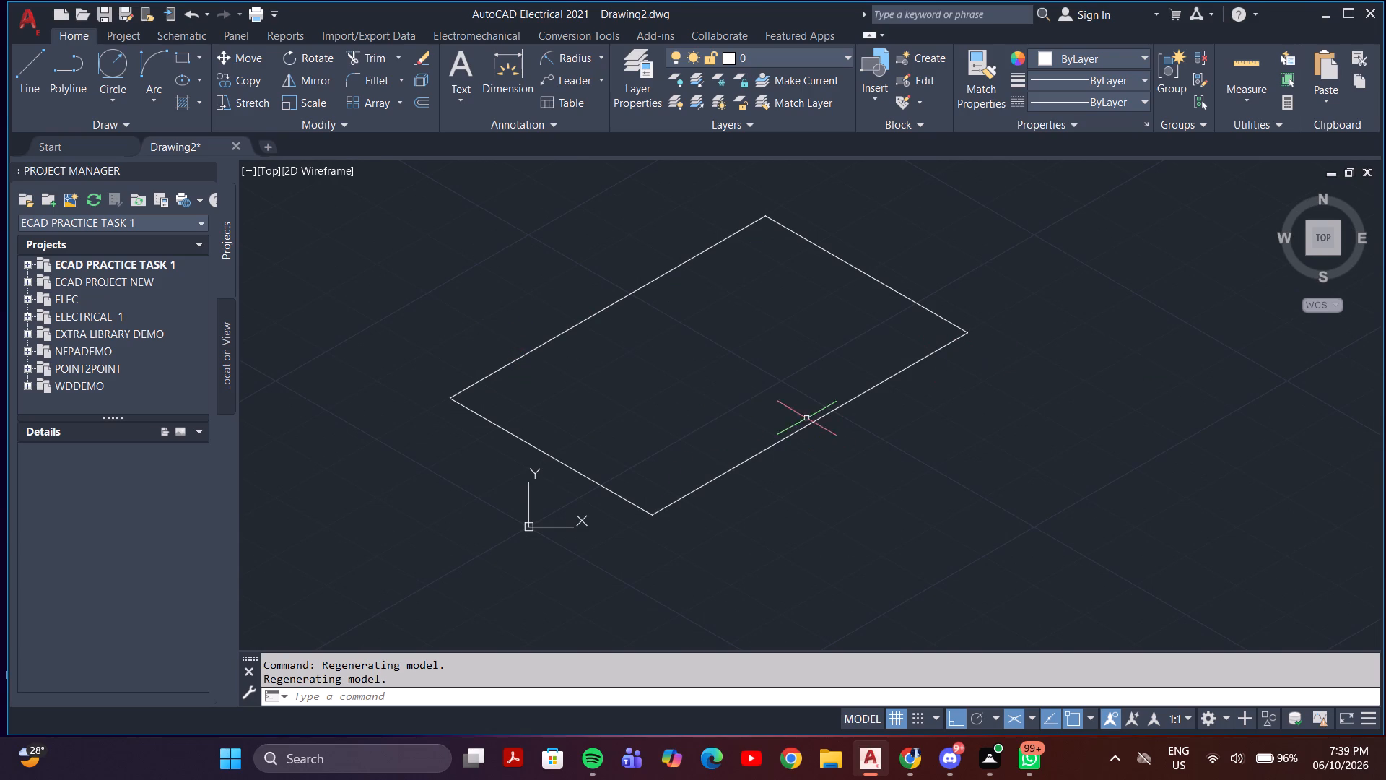
click(35, 74)
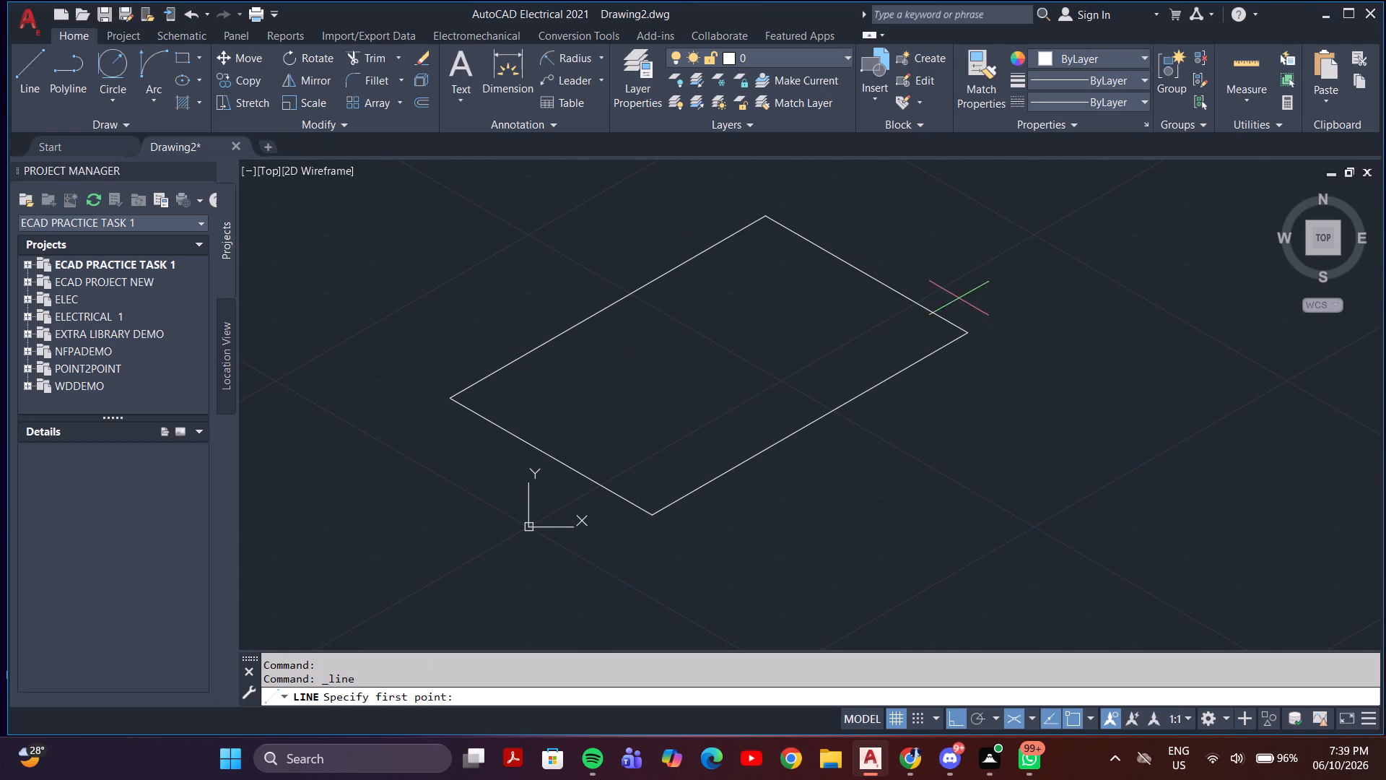
click(963, 336)
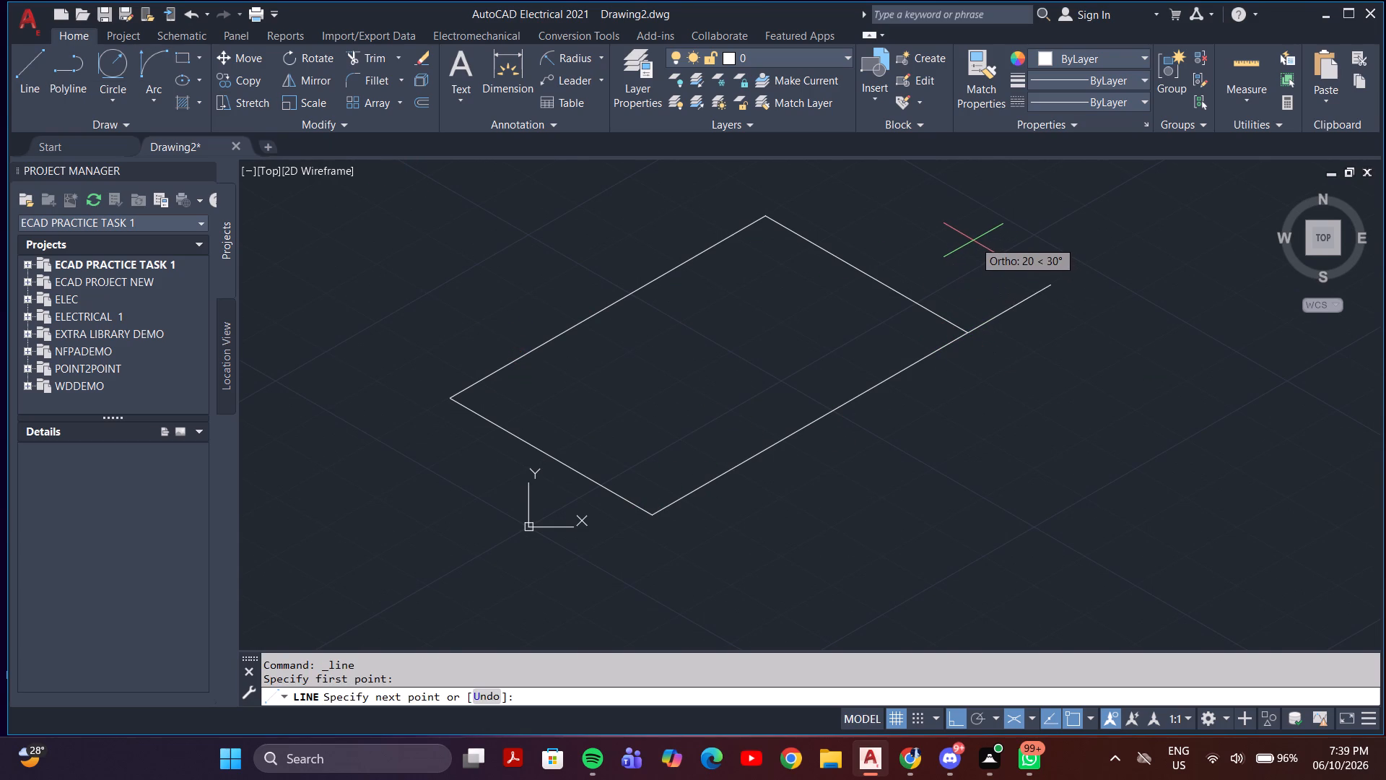
key(F5)
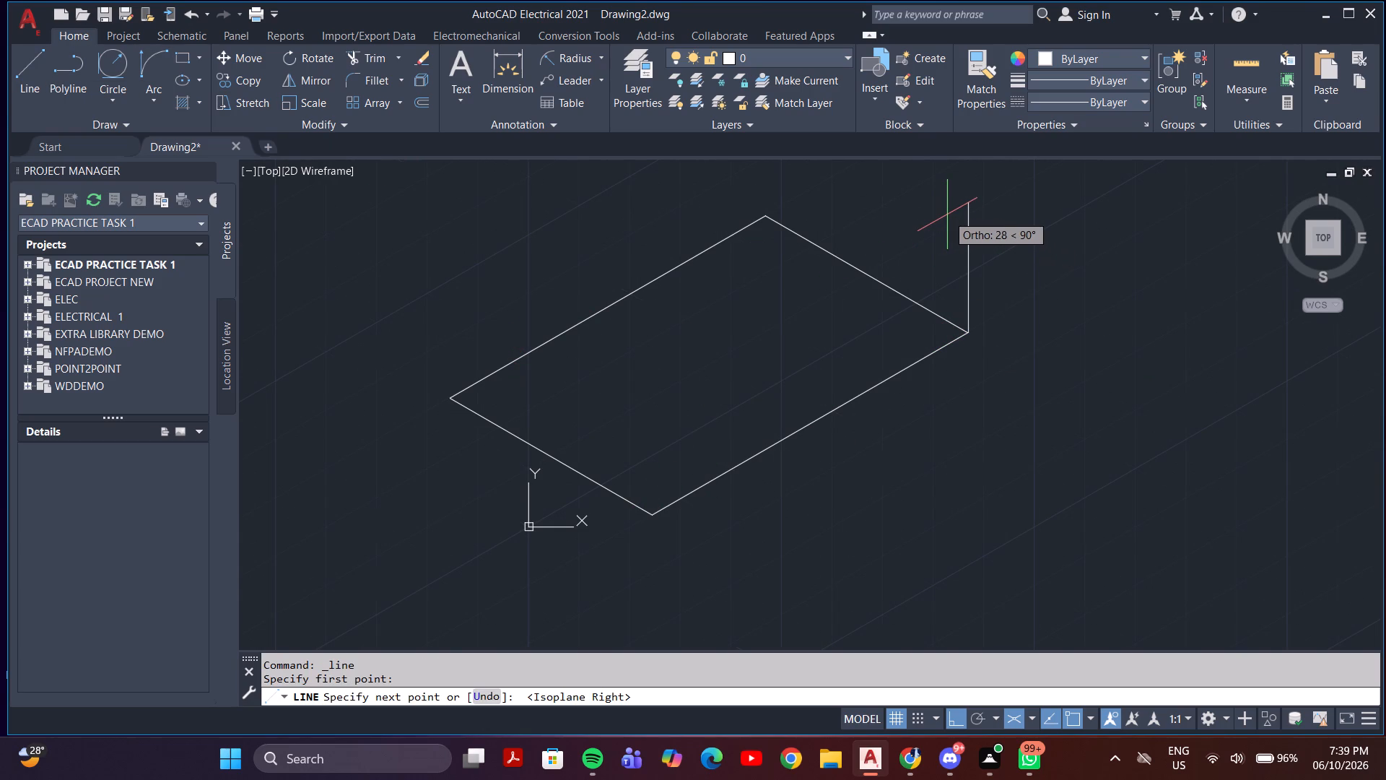
text(47)
key(Return)
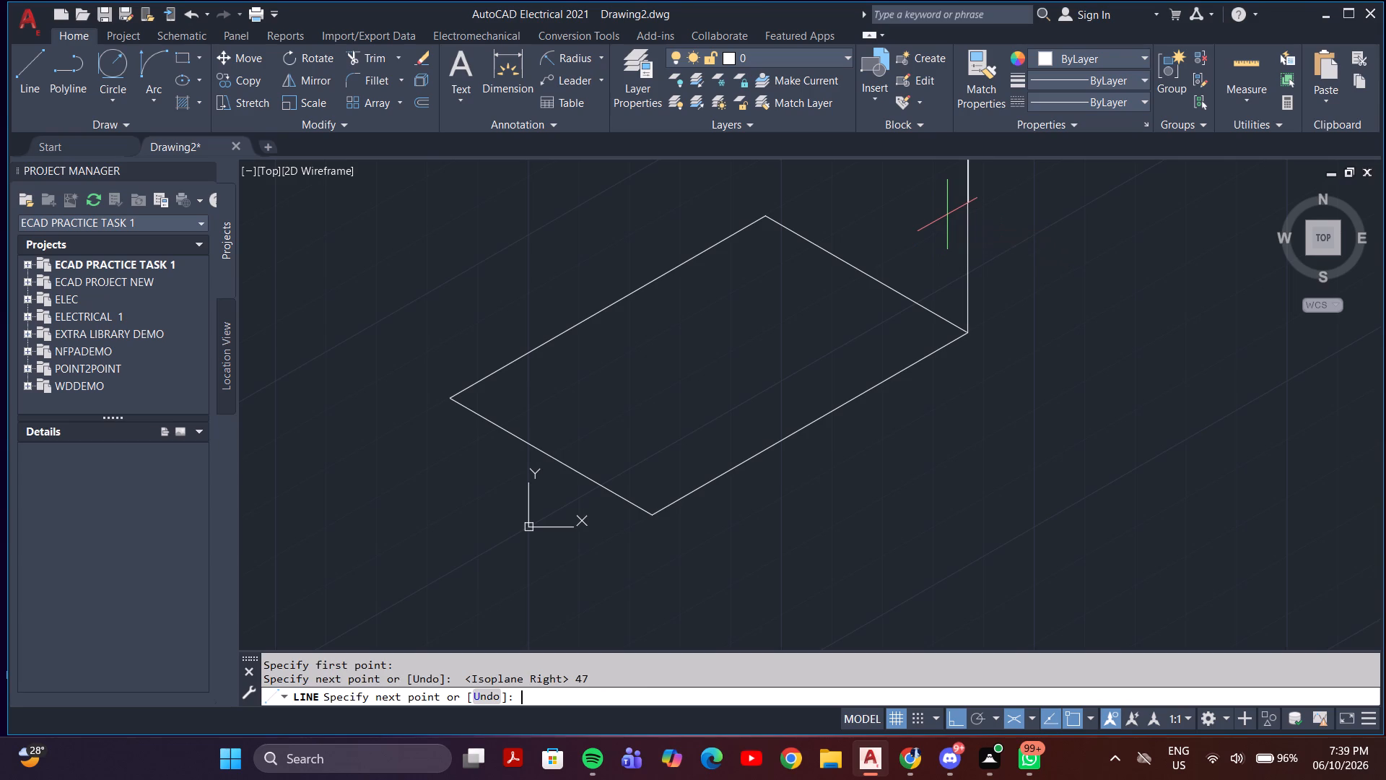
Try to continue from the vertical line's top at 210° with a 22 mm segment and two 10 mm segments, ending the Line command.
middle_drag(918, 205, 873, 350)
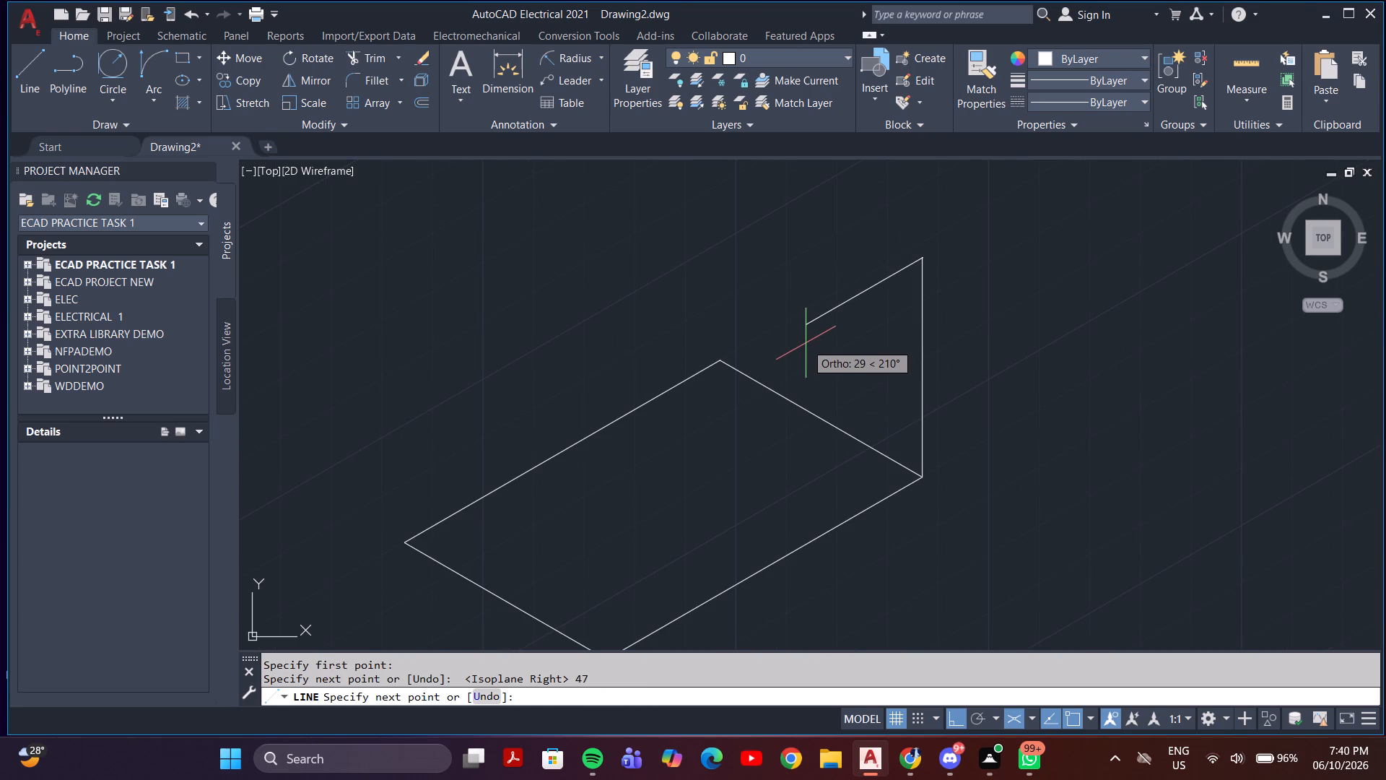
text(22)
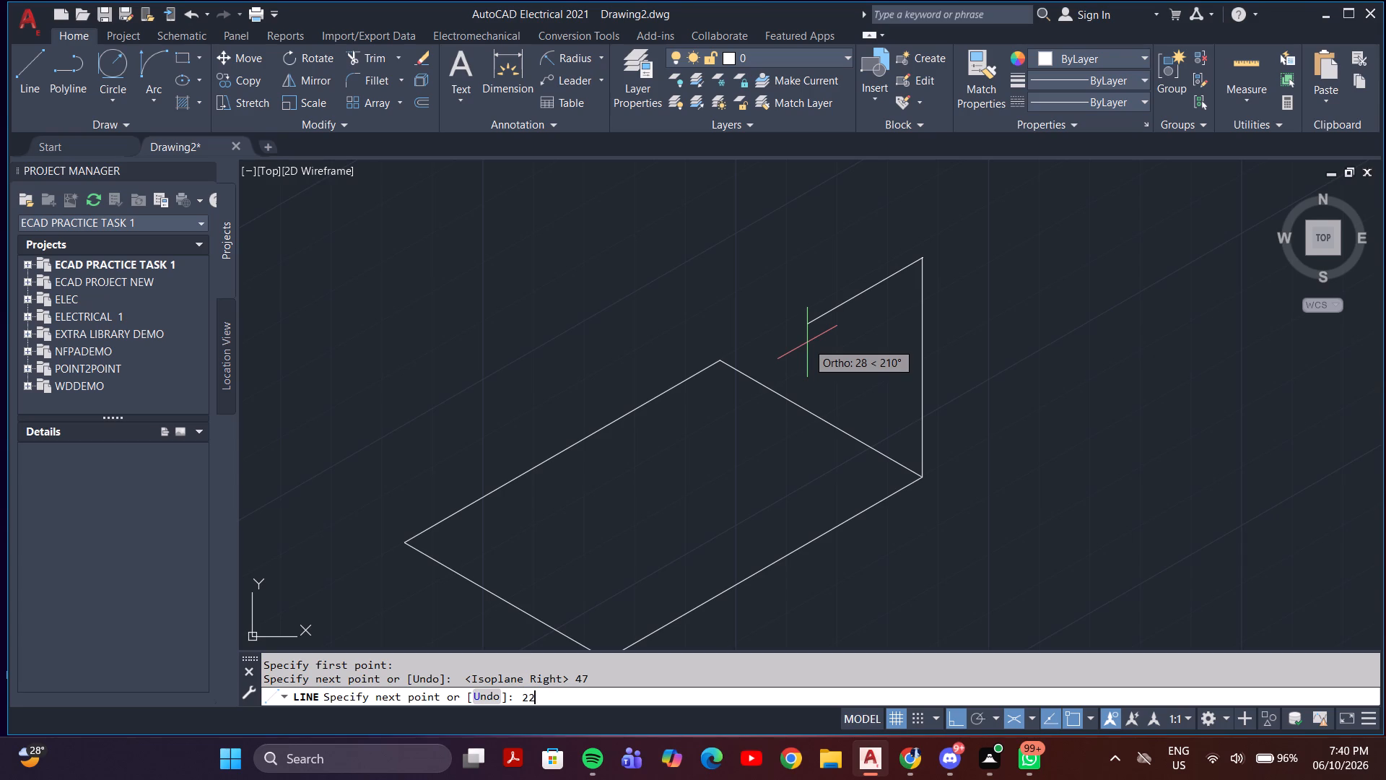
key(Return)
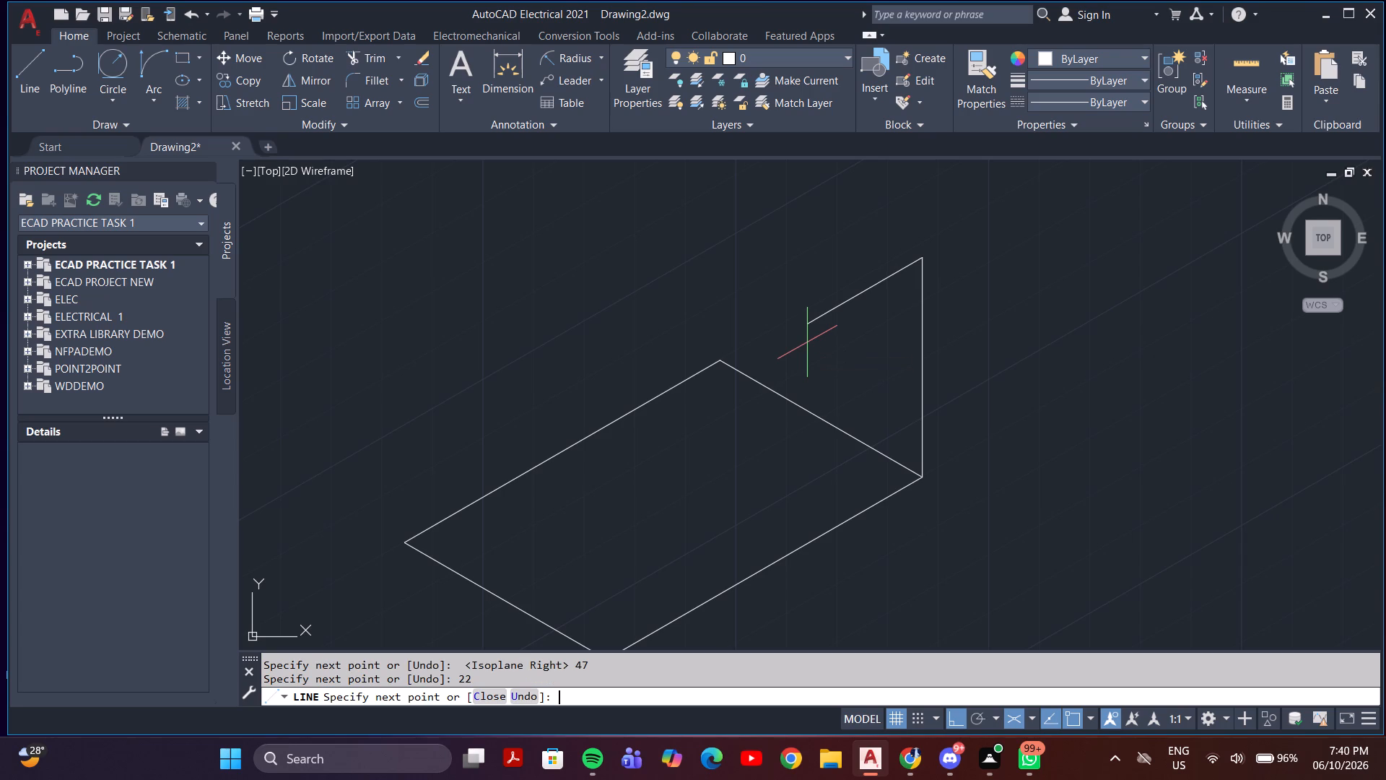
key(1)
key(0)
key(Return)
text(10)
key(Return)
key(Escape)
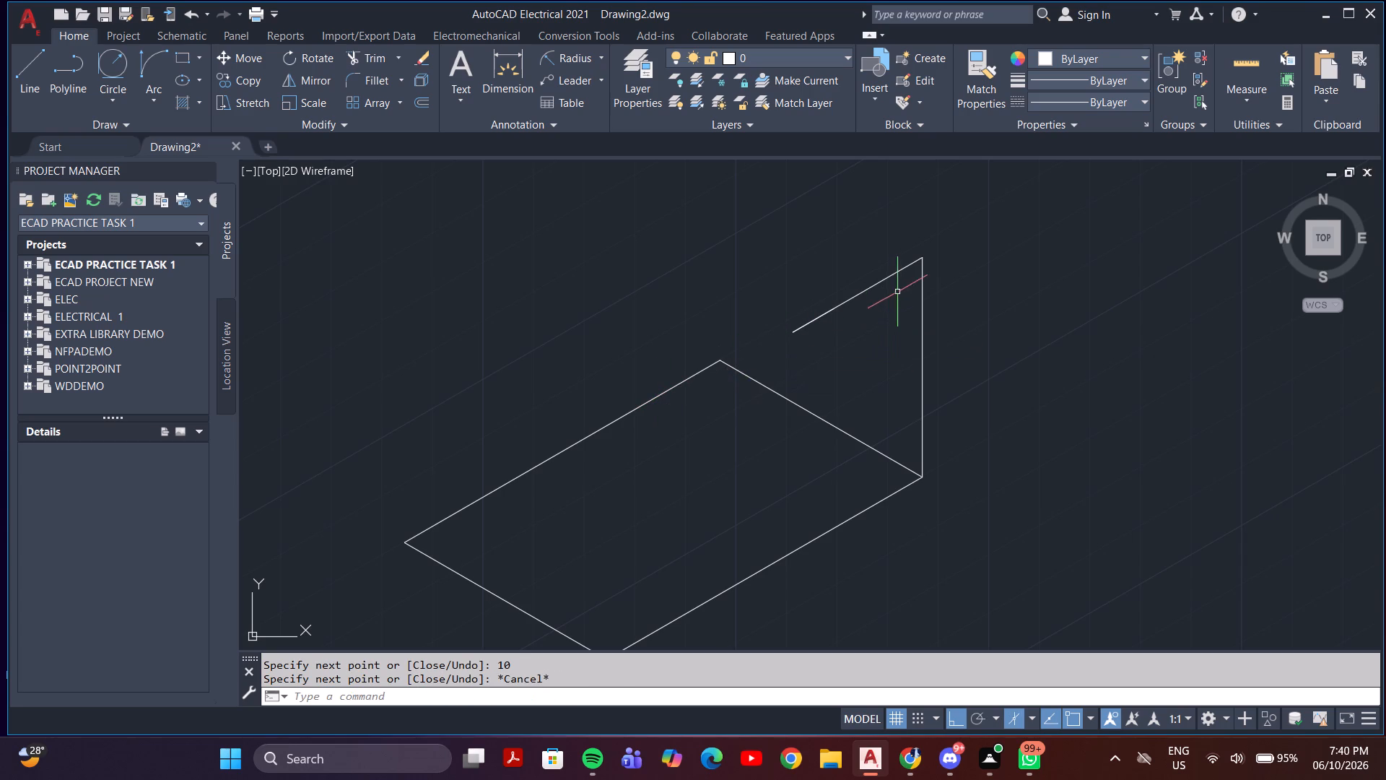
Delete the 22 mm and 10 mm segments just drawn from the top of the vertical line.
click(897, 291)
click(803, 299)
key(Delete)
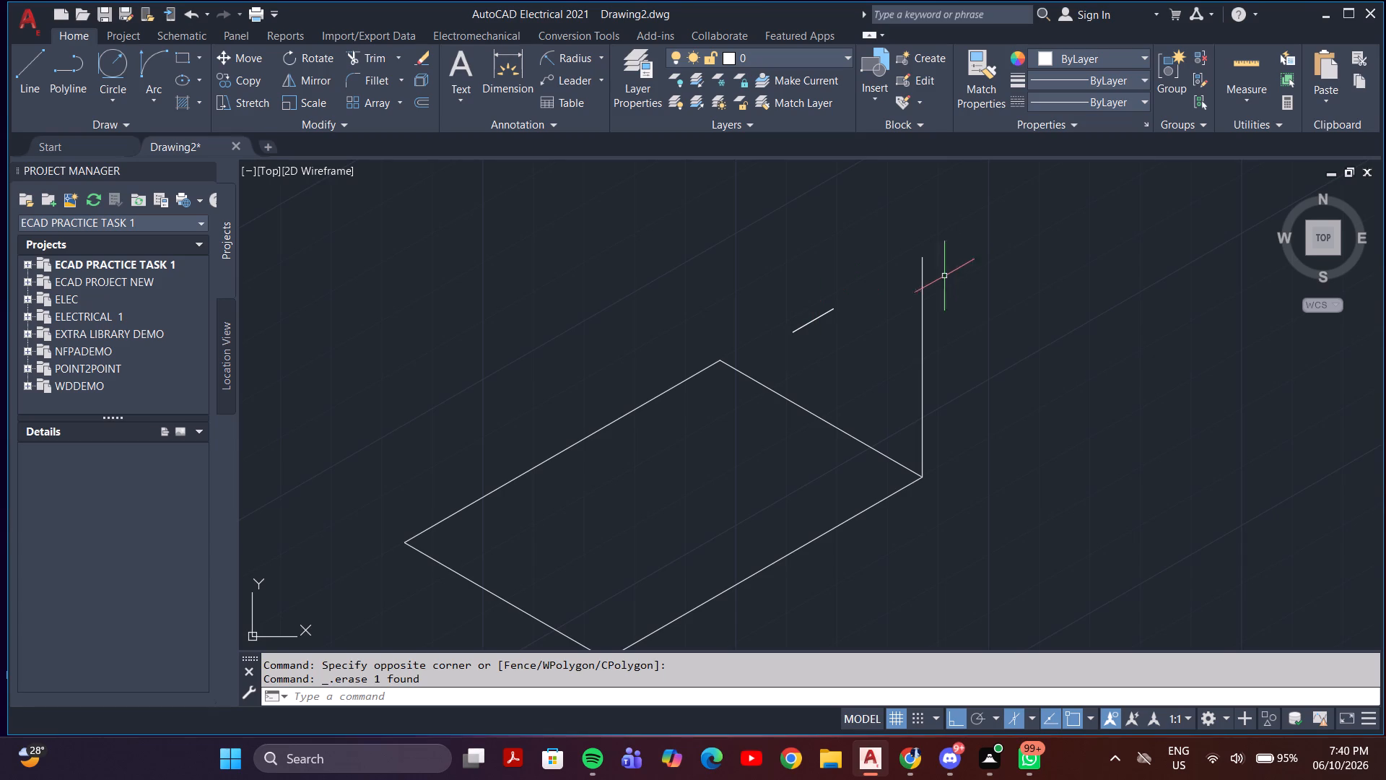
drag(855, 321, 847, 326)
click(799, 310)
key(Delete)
From the top of the 47 mm vertical line, draw consecutive 10, 22 and 10 mm segments at 210°.
key(l)
key(Return)
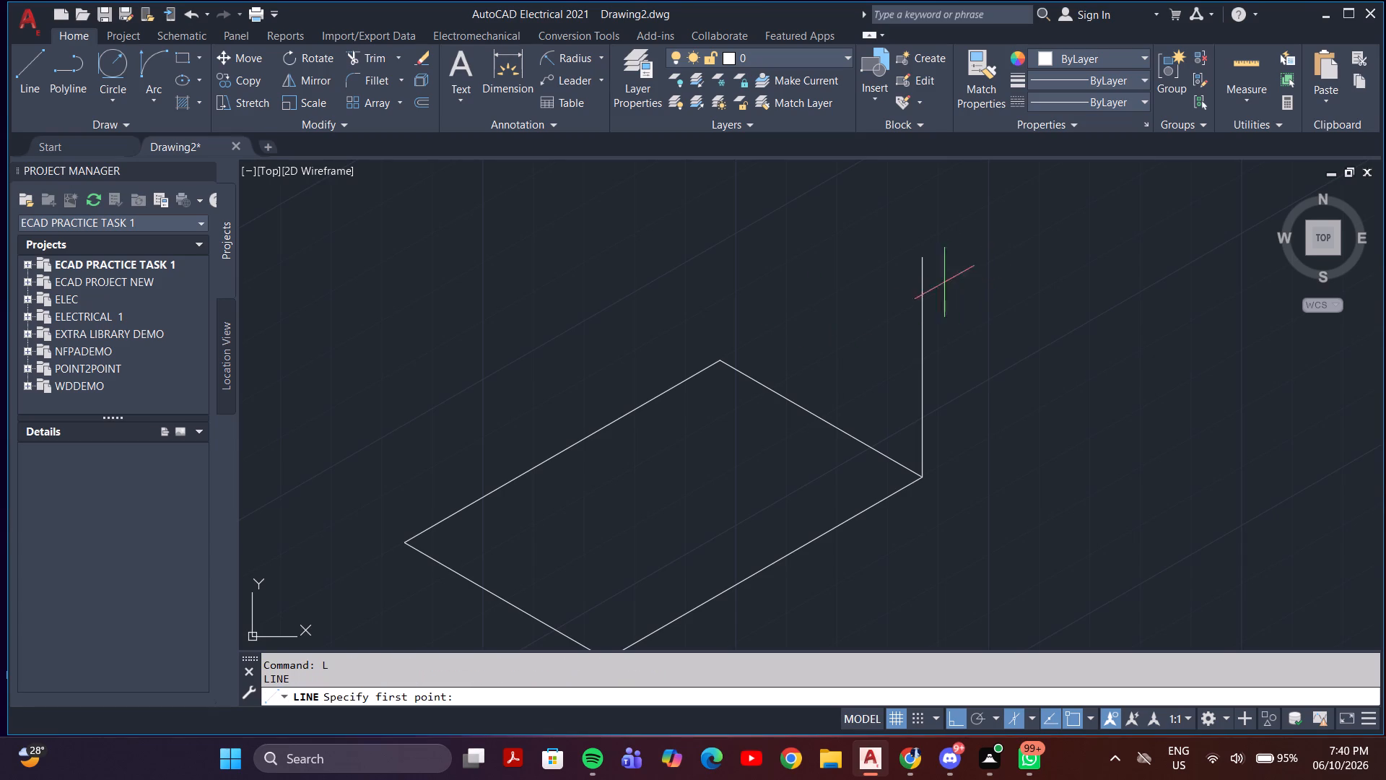
click(923, 259)
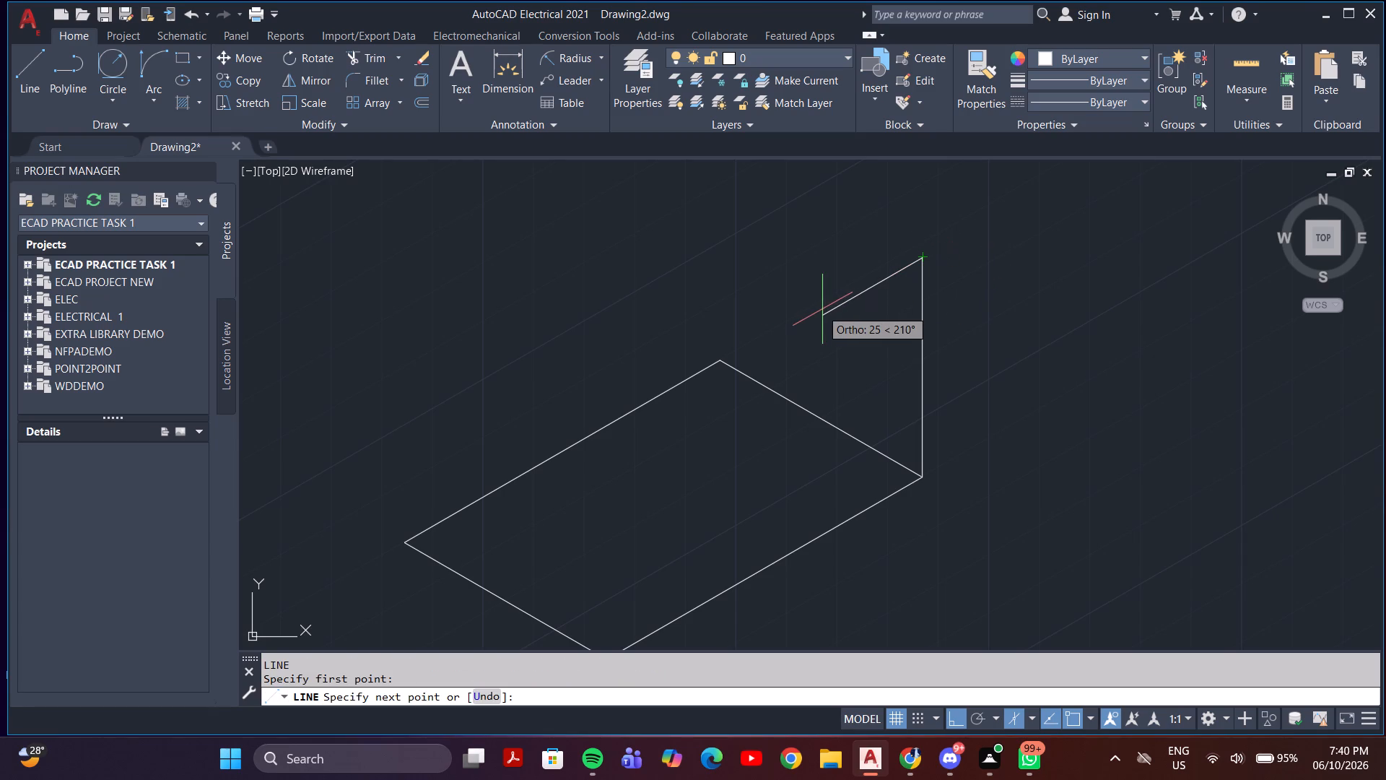
key(1)
key(0)
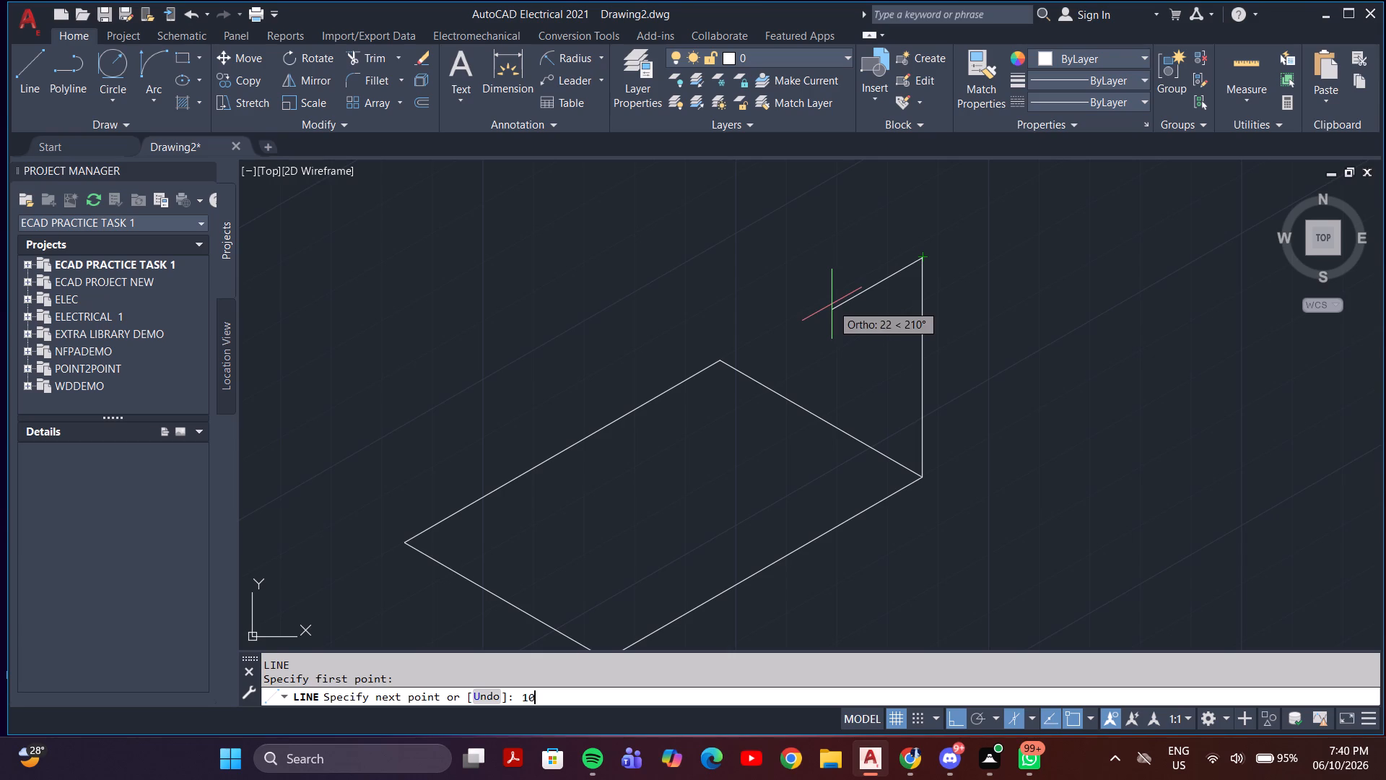
key(Return)
text(22)
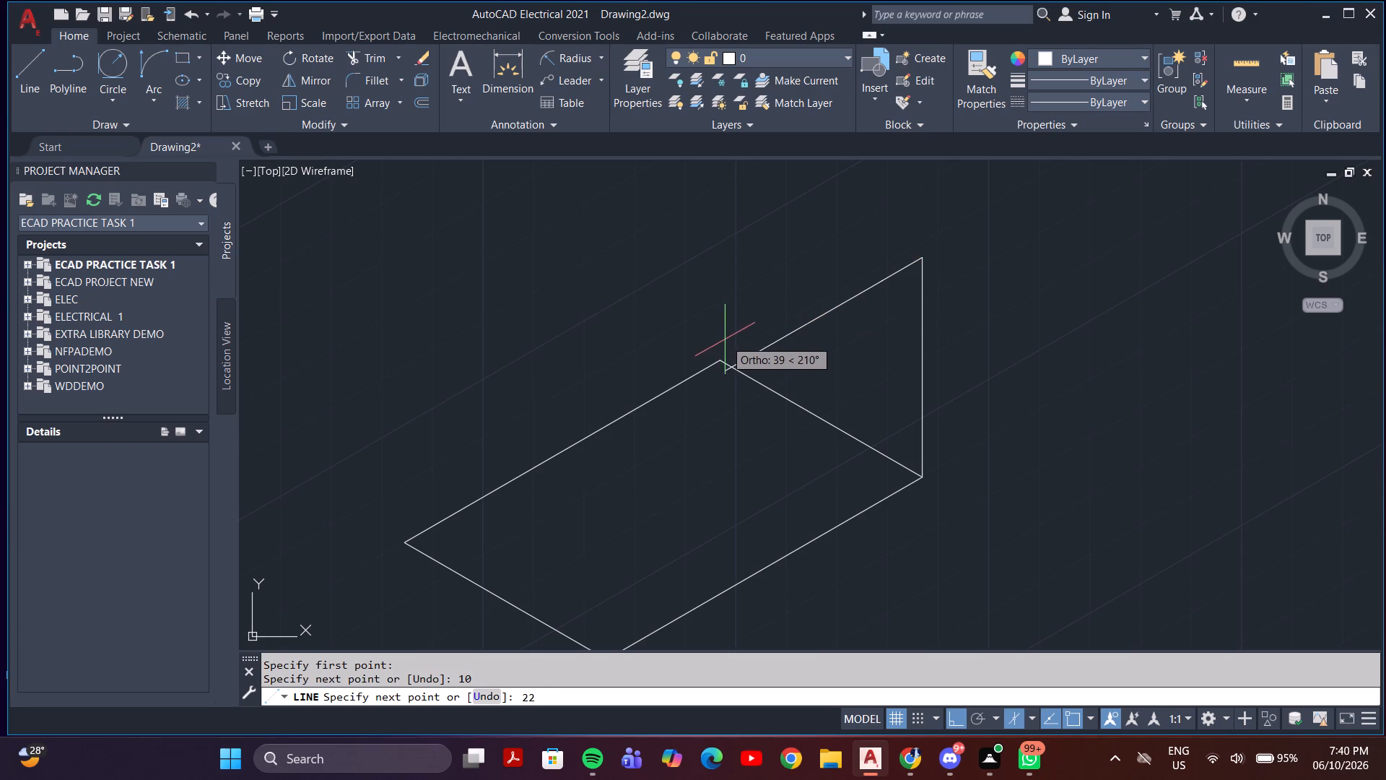
key(Return)
key(1)
key(0)
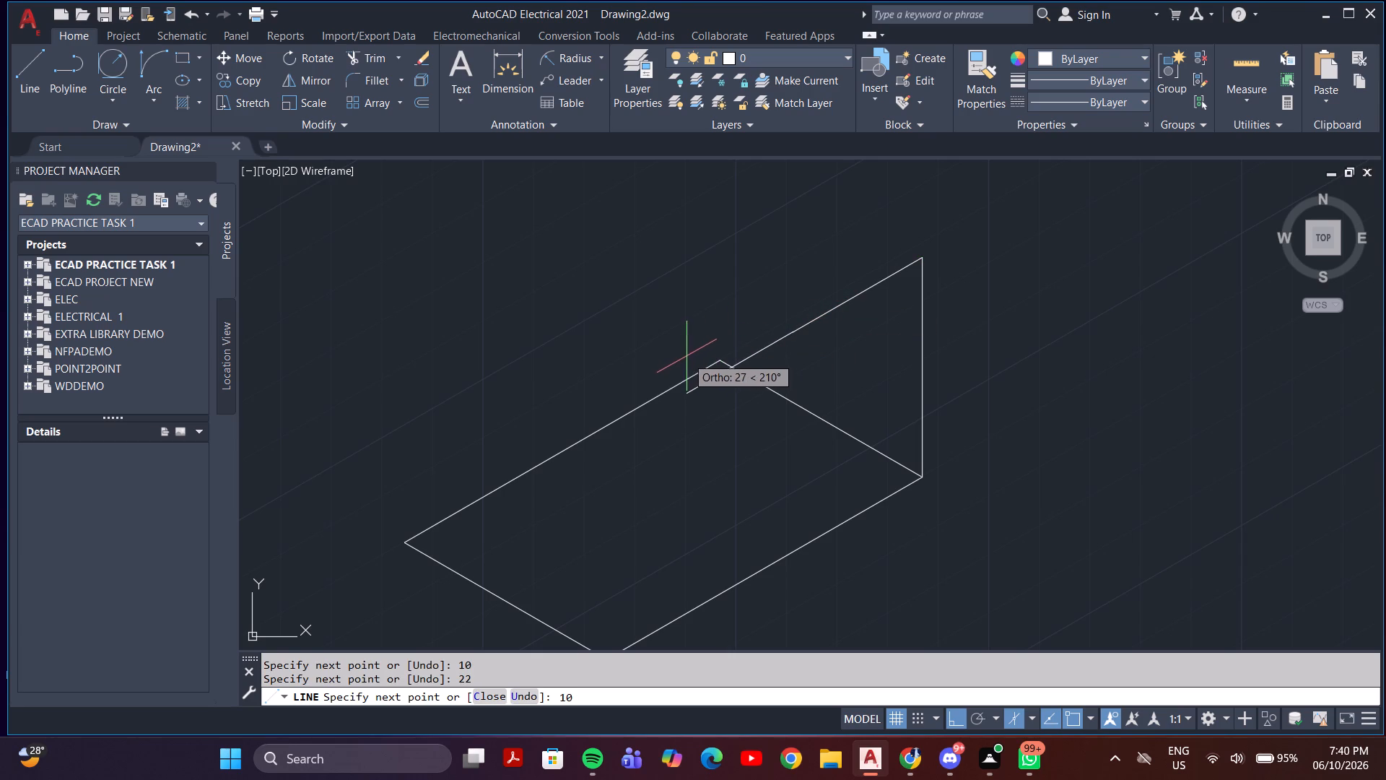
key(Return)
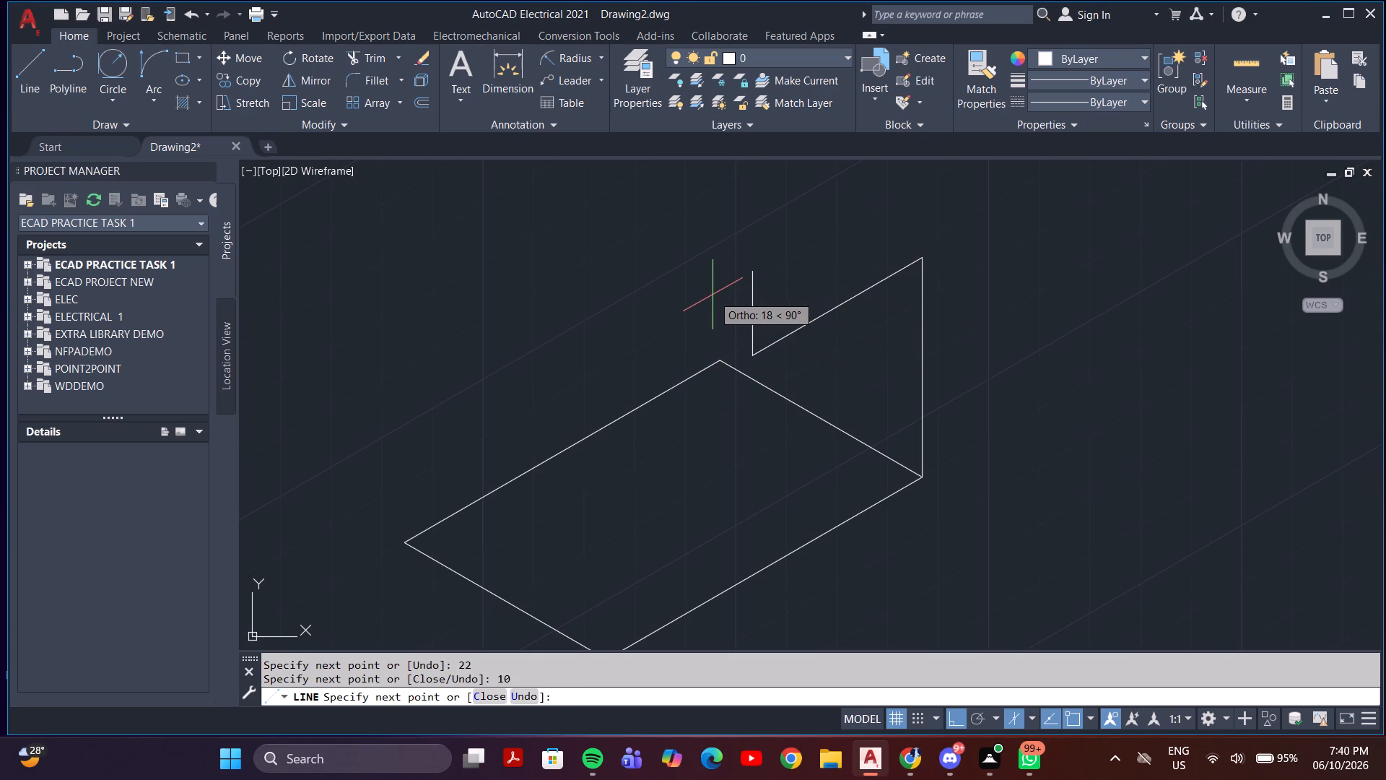
Switch to isoplane Left and continue the line with a 50 mm segment at 150°.
key(F5)
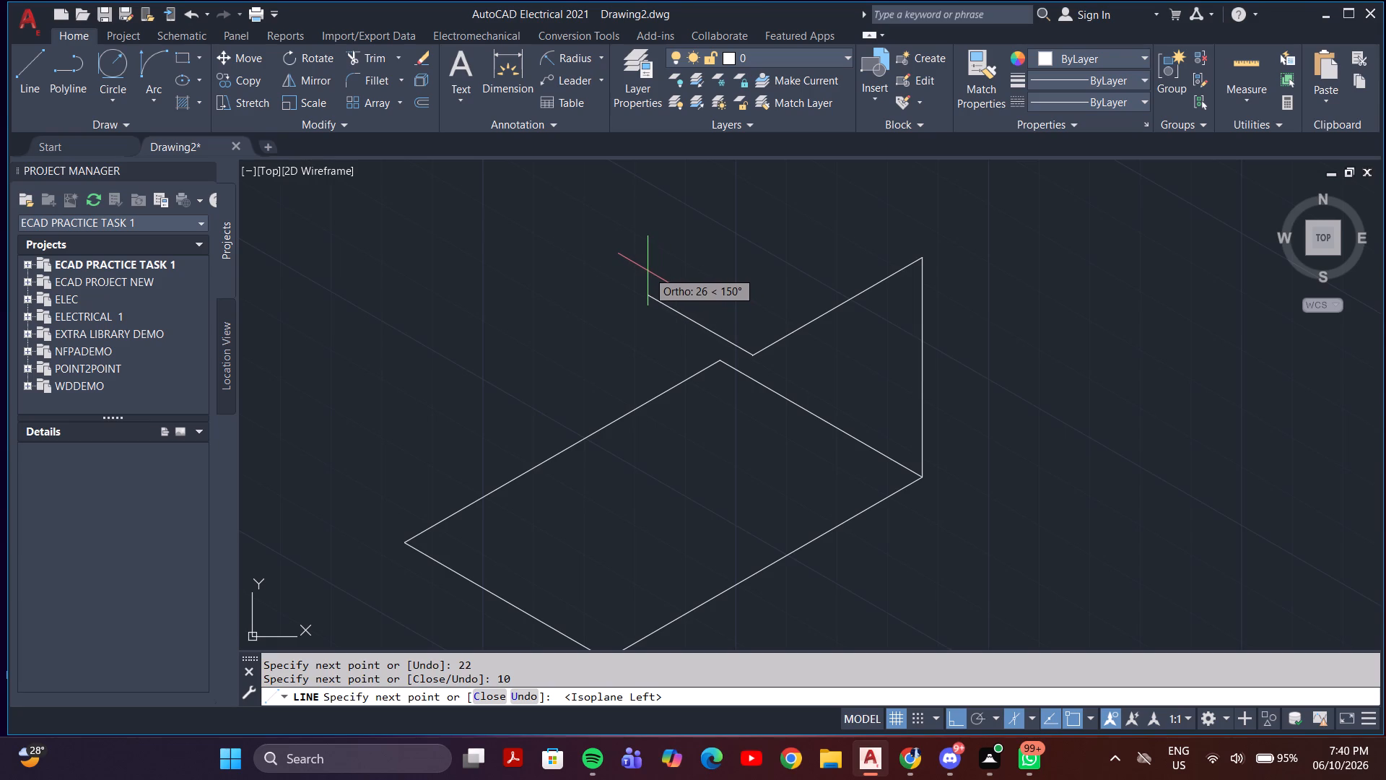
key(5)
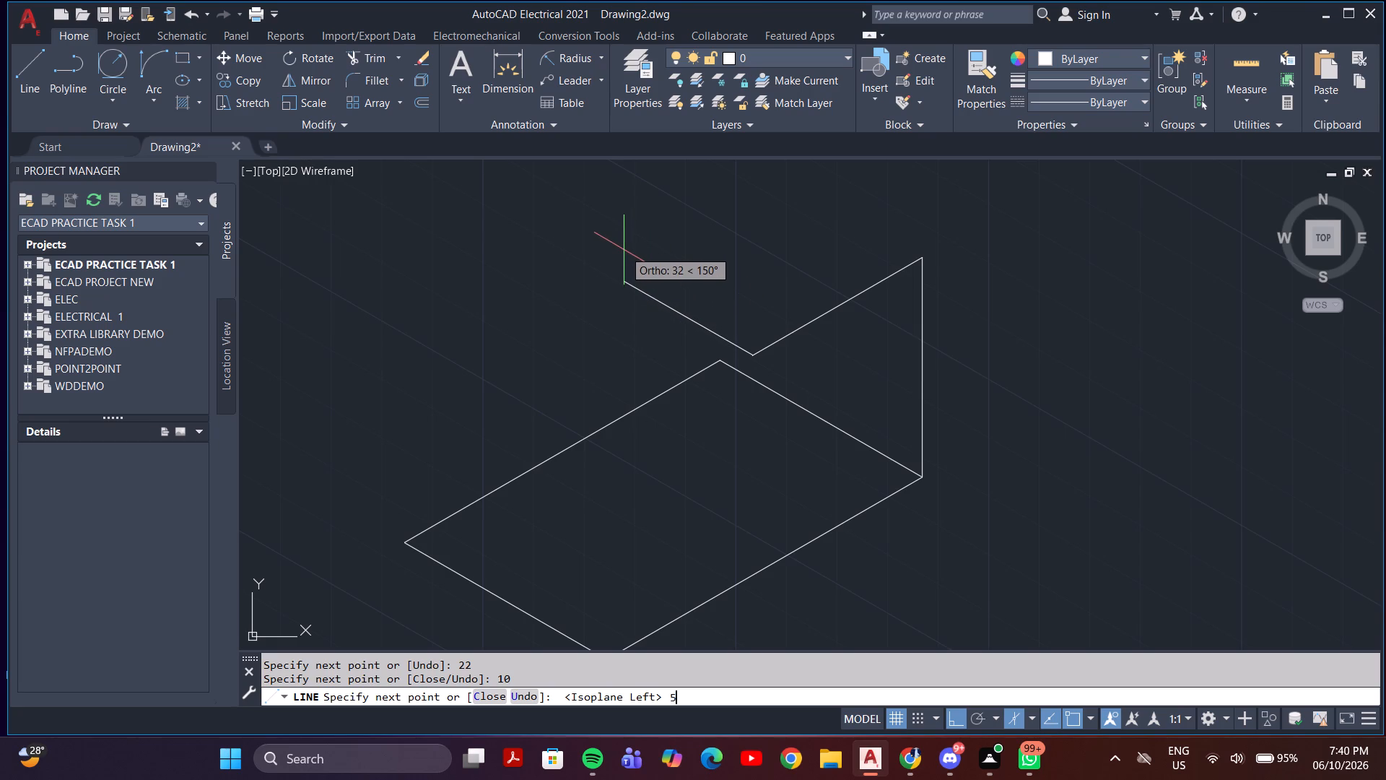
key(0)
key(Return)
Switch to isoplane Top and continue with consecutive 10, 22 and 10 mm segments at 30°.
middle_drag(697, 202, 701, 408)
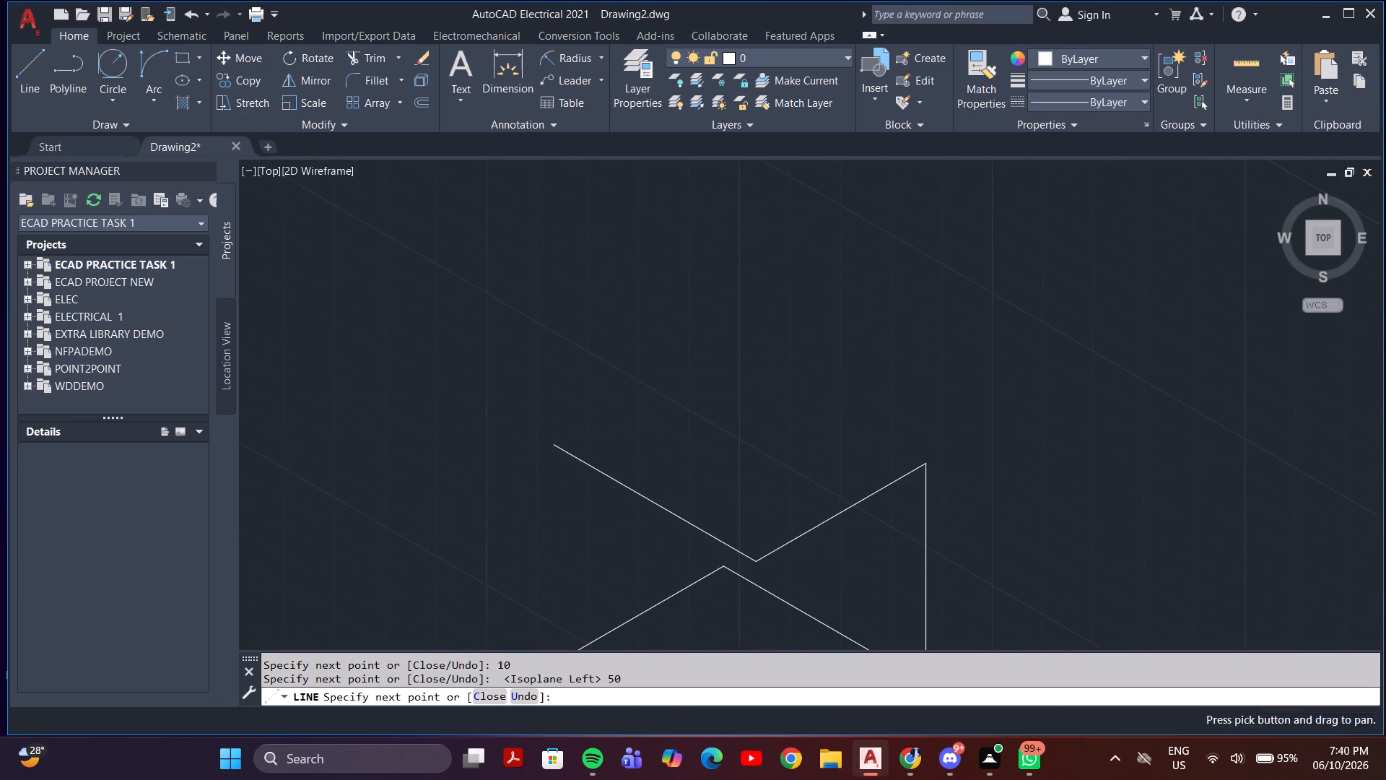
key(F5)
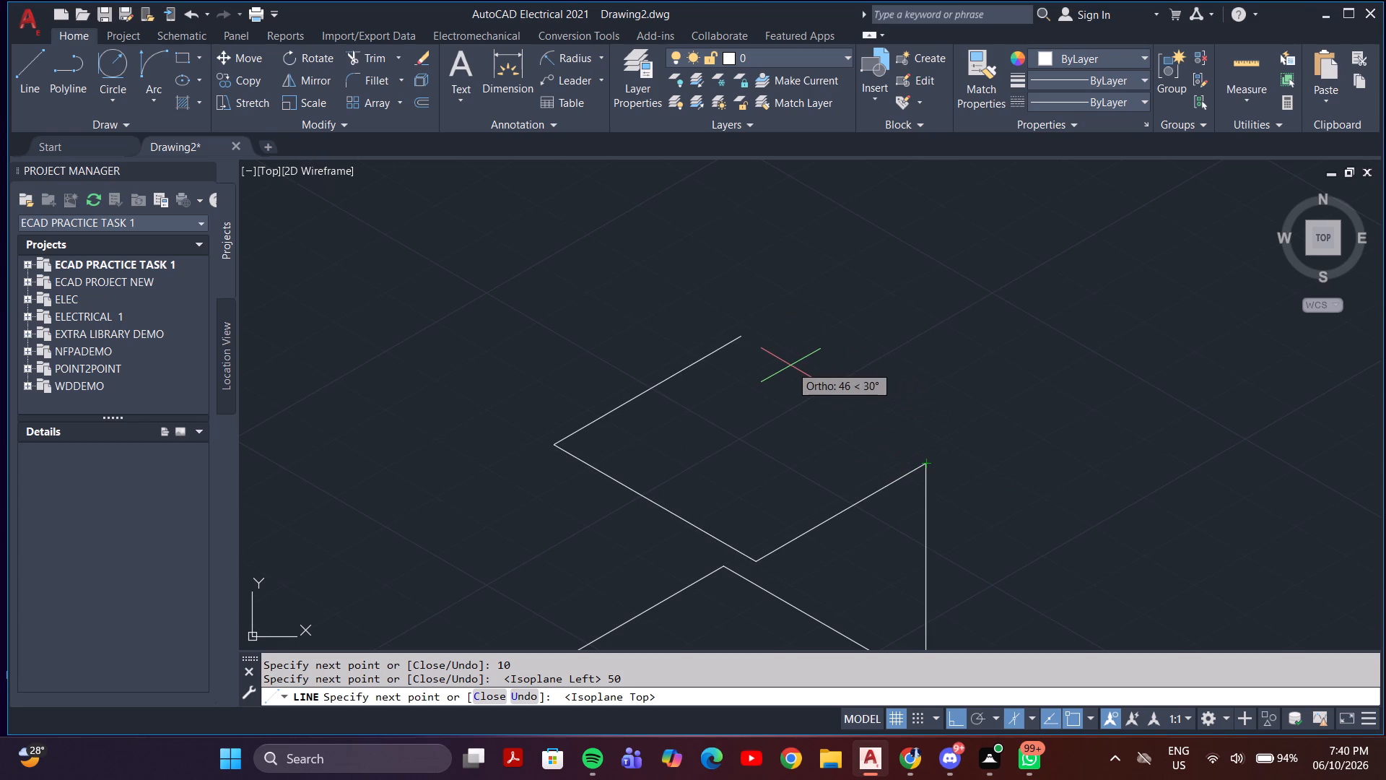
text(10)
key(Return)
text(22)
key(Return)
key(1)
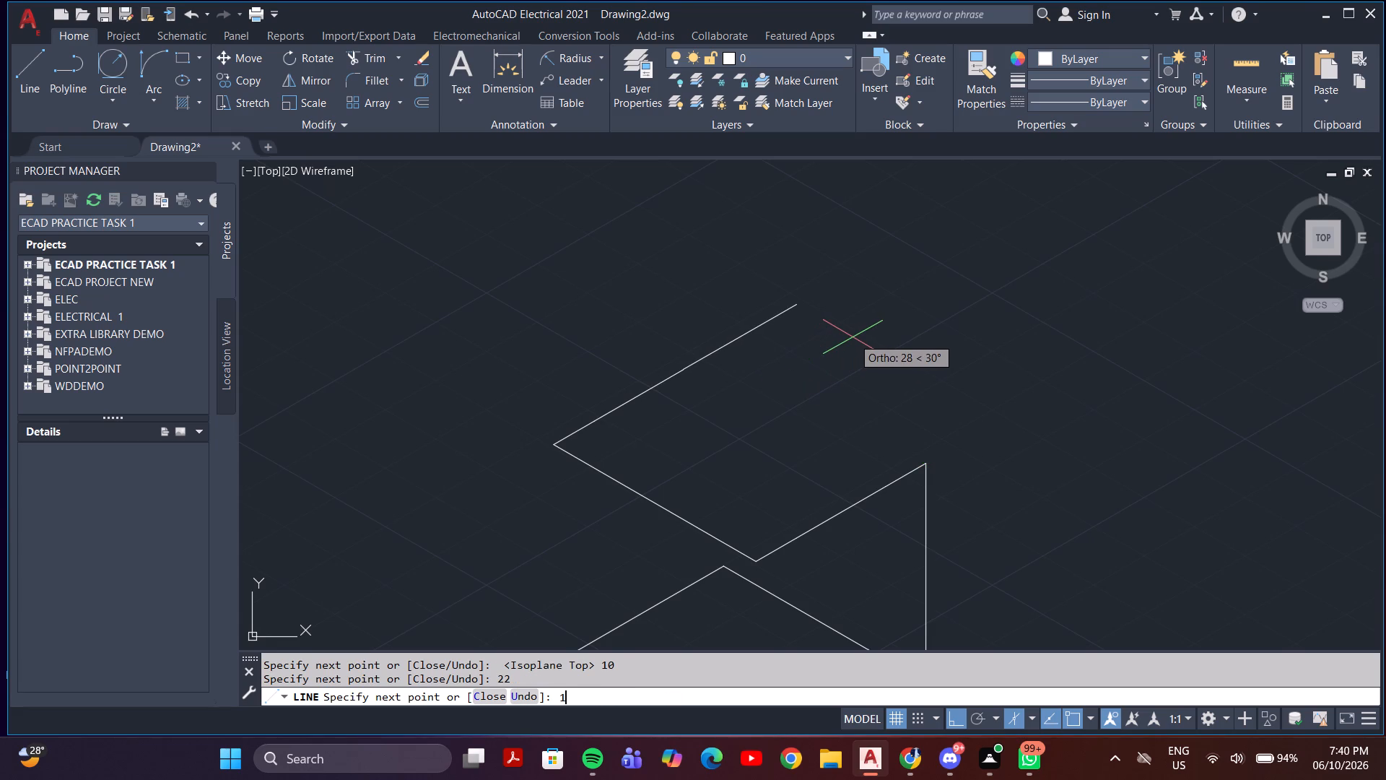
key(0)
key(Return)
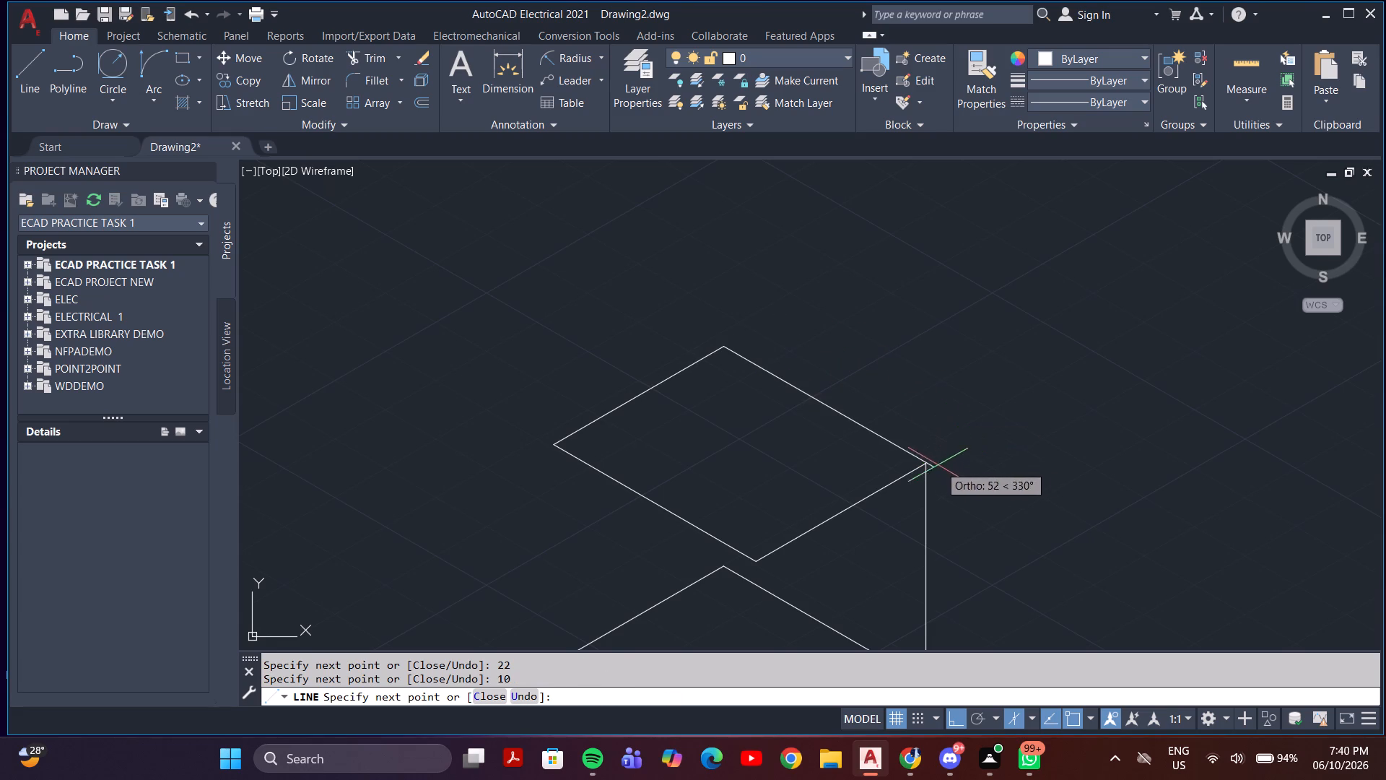
Close the upper outline back to the top of the vertical line and end the Line command.
scroll(920, 464, up, 4)
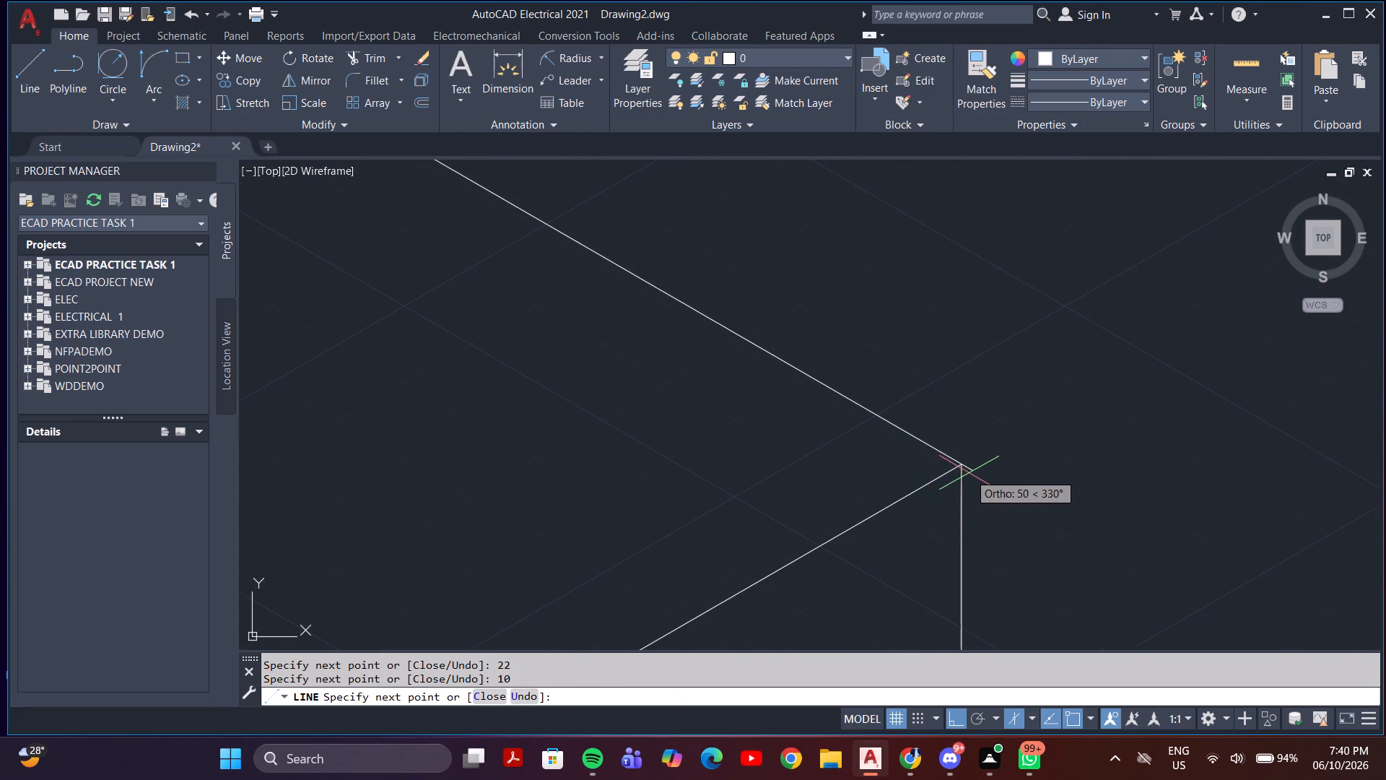
click(962, 464)
key(Escape)
scroll(1008, 436, down, 3)
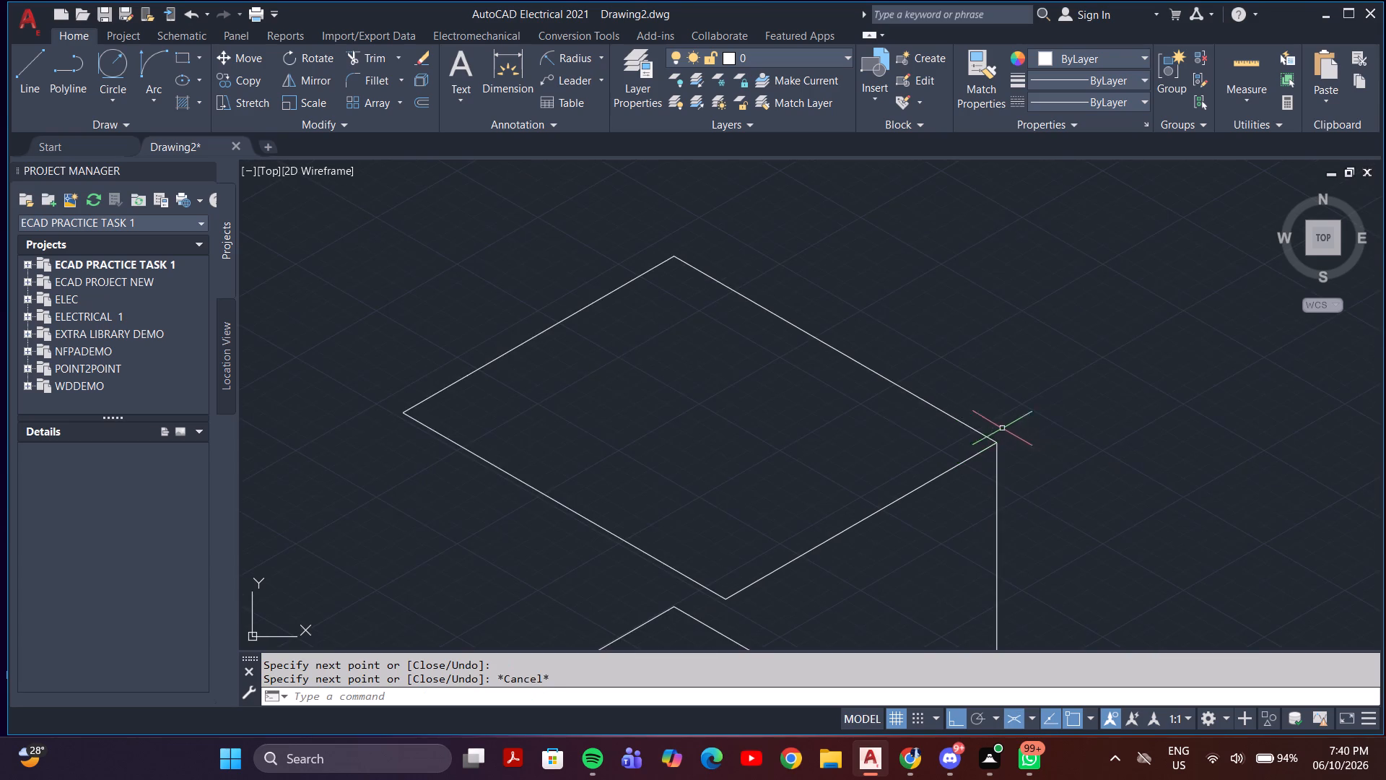
middle_drag(879, 424, 959, 331)
scroll(932, 342, down, 2)
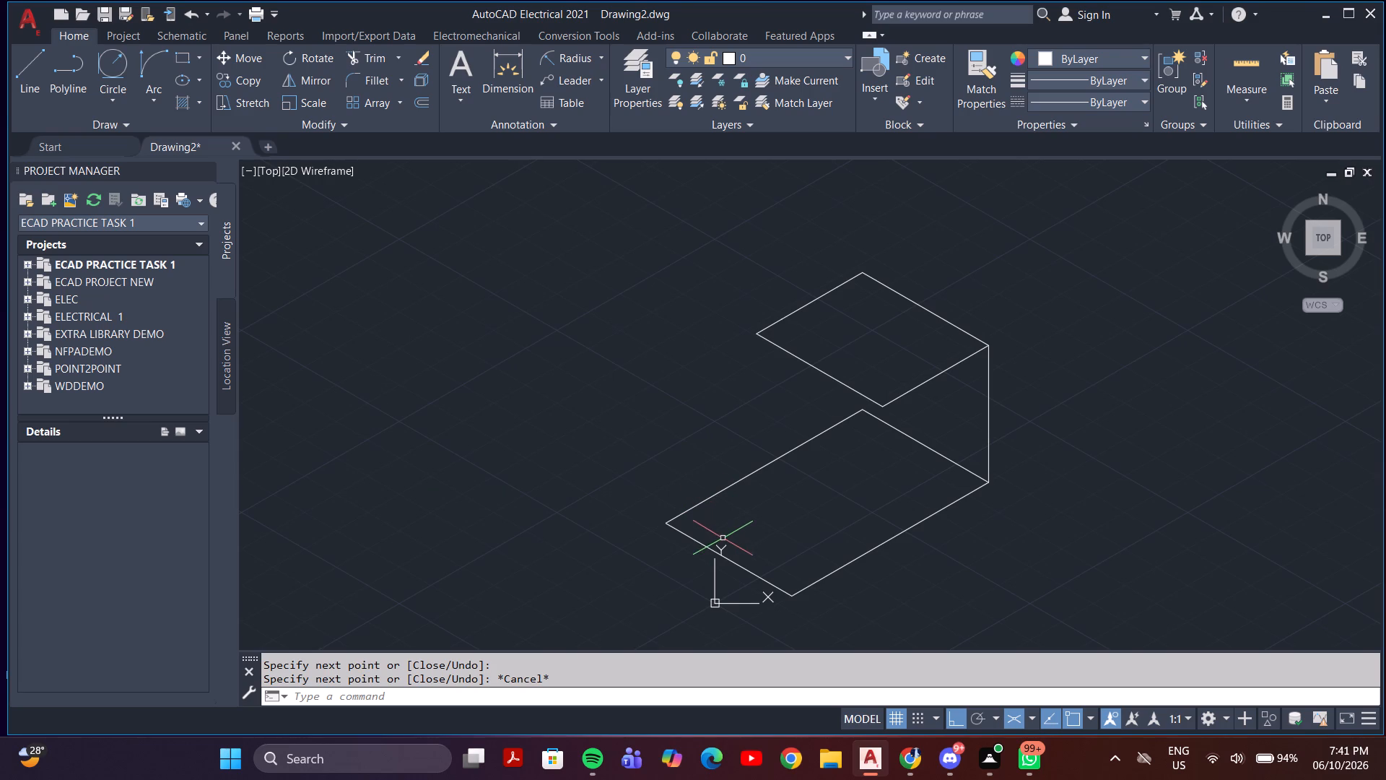
Copy the four lines of the base outline 12 mm straight up at 90°, using isoplane Right and the front corner as base point.
click(702, 545)
middle_drag(700, 480, 697, 418)
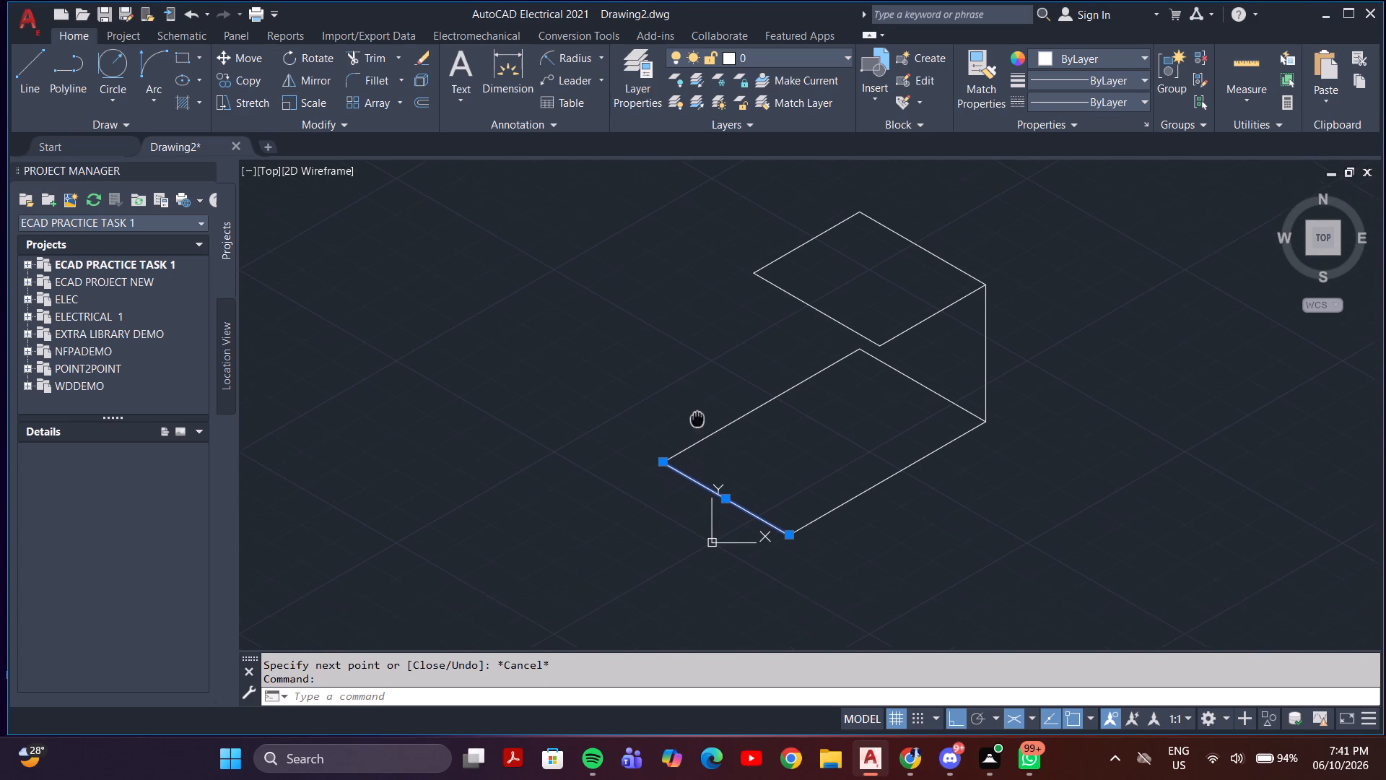
middle_drag(697, 418, 697, 417)
click(858, 519)
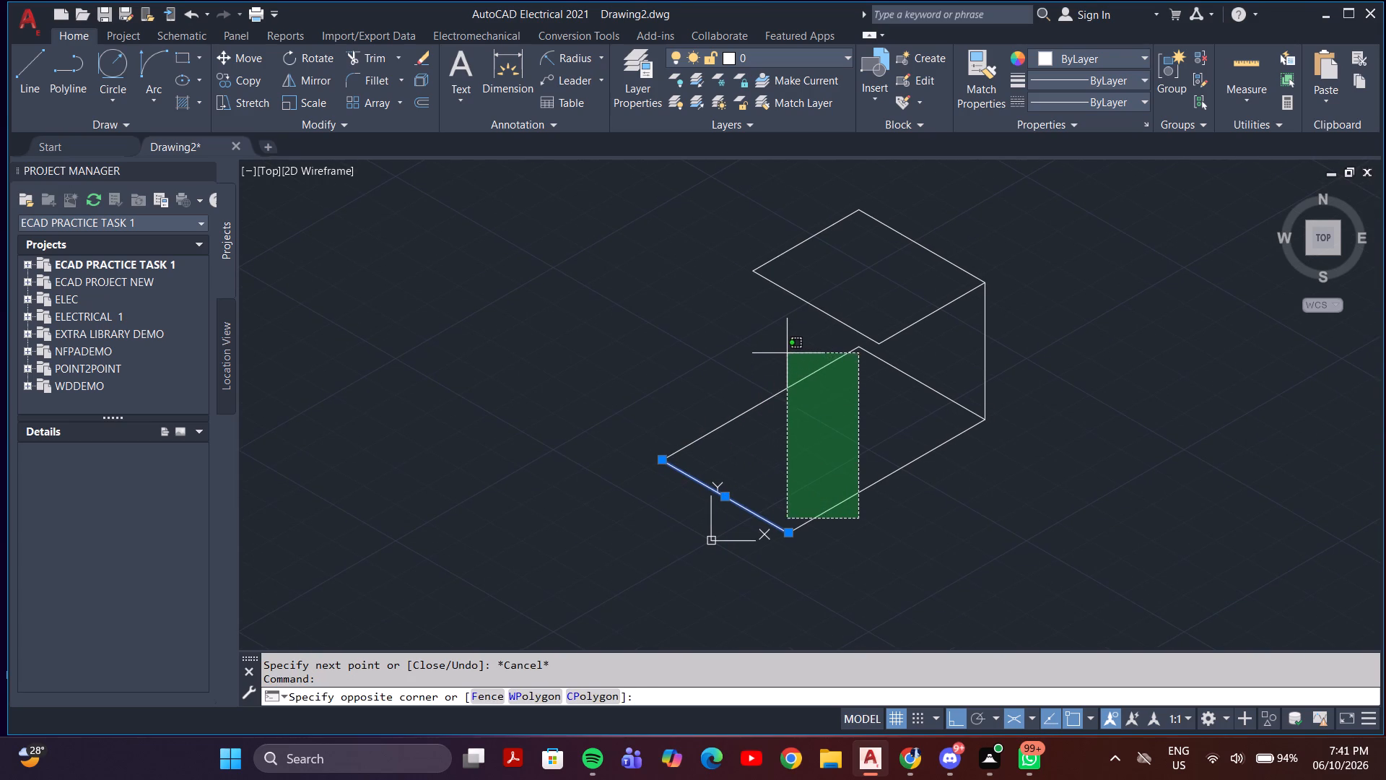
click(787, 353)
click(930, 359)
click(915, 402)
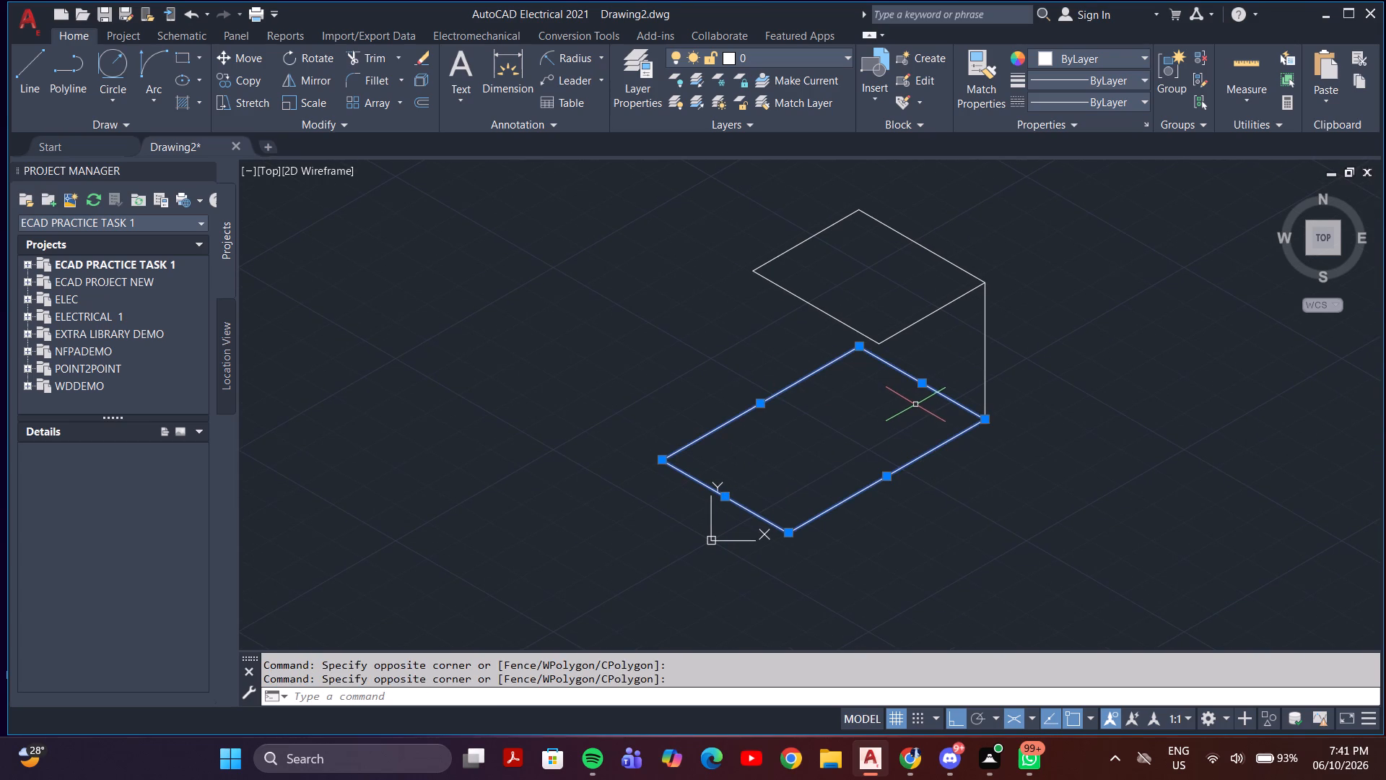
key(c)
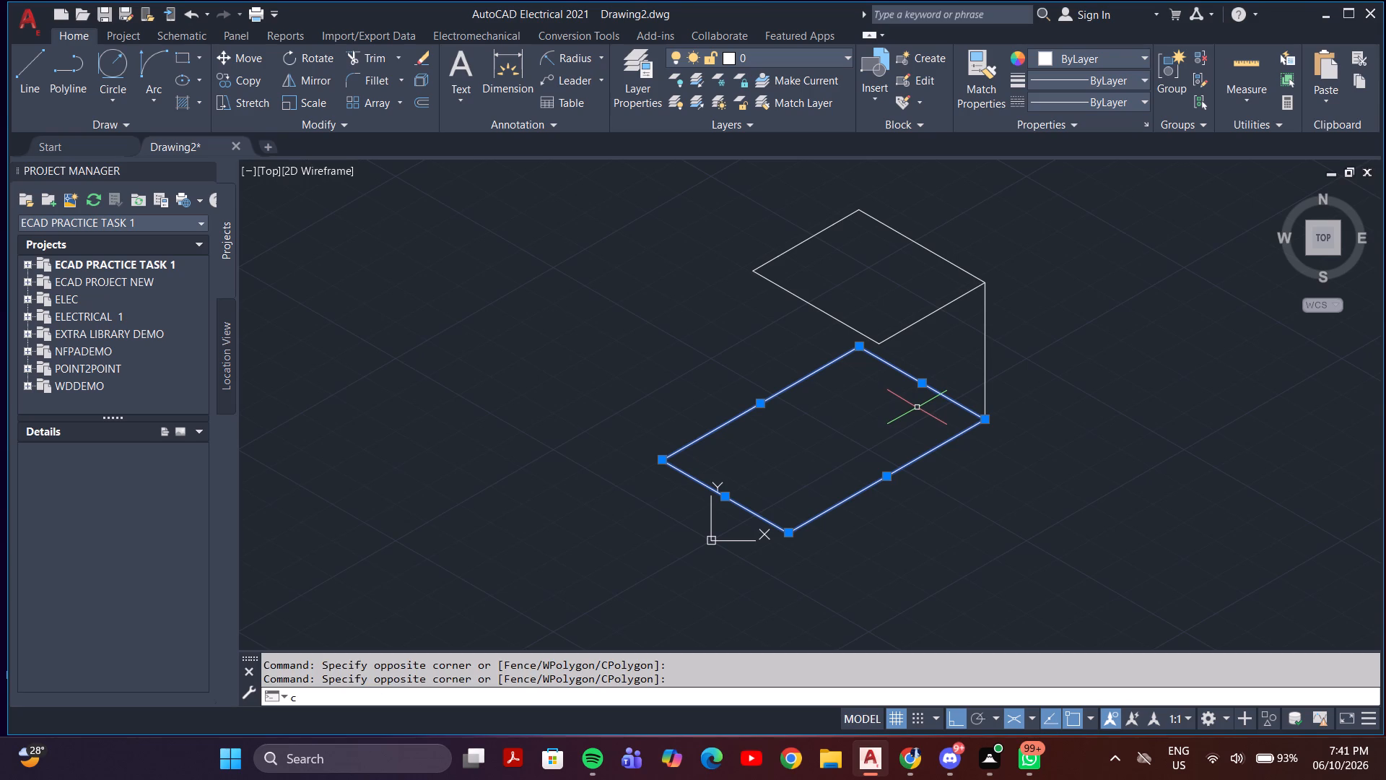
key(o)
key(Return)
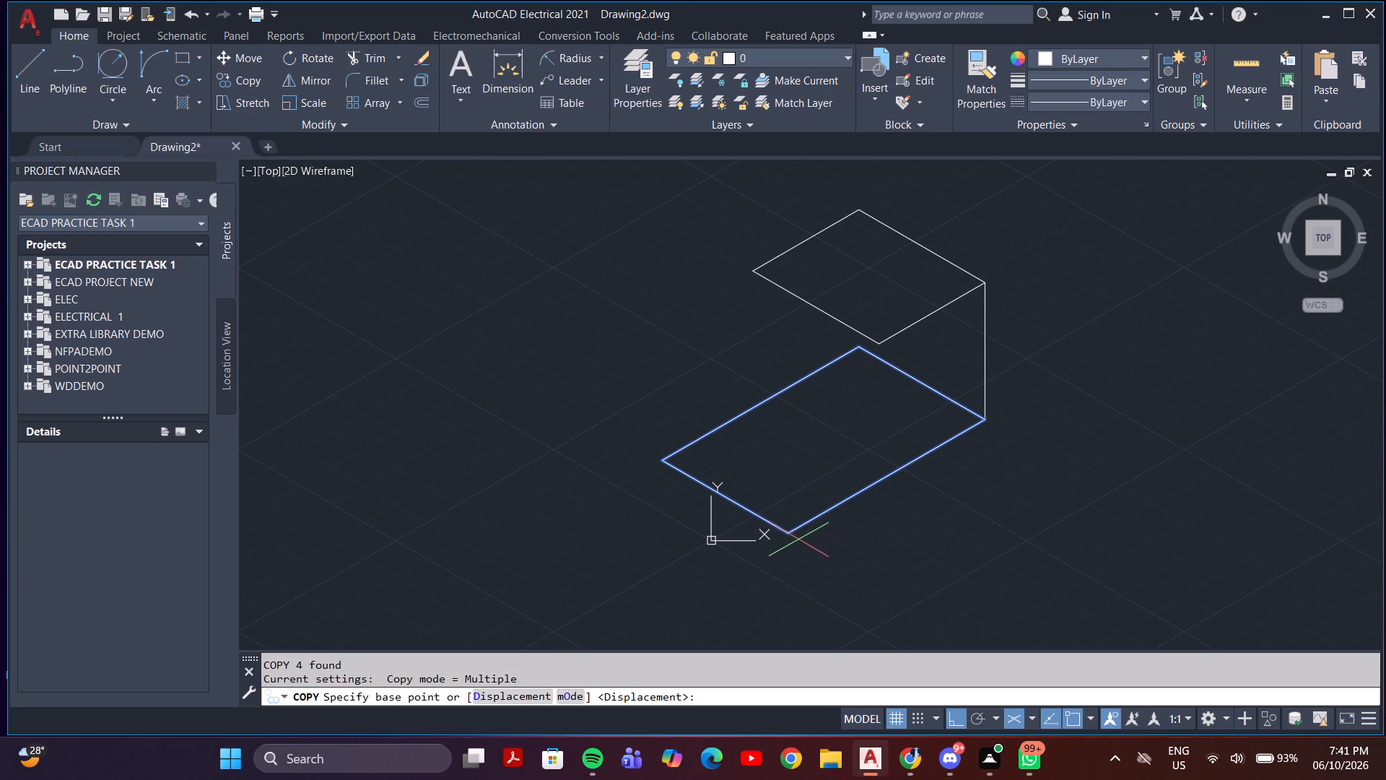
click(788, 532)
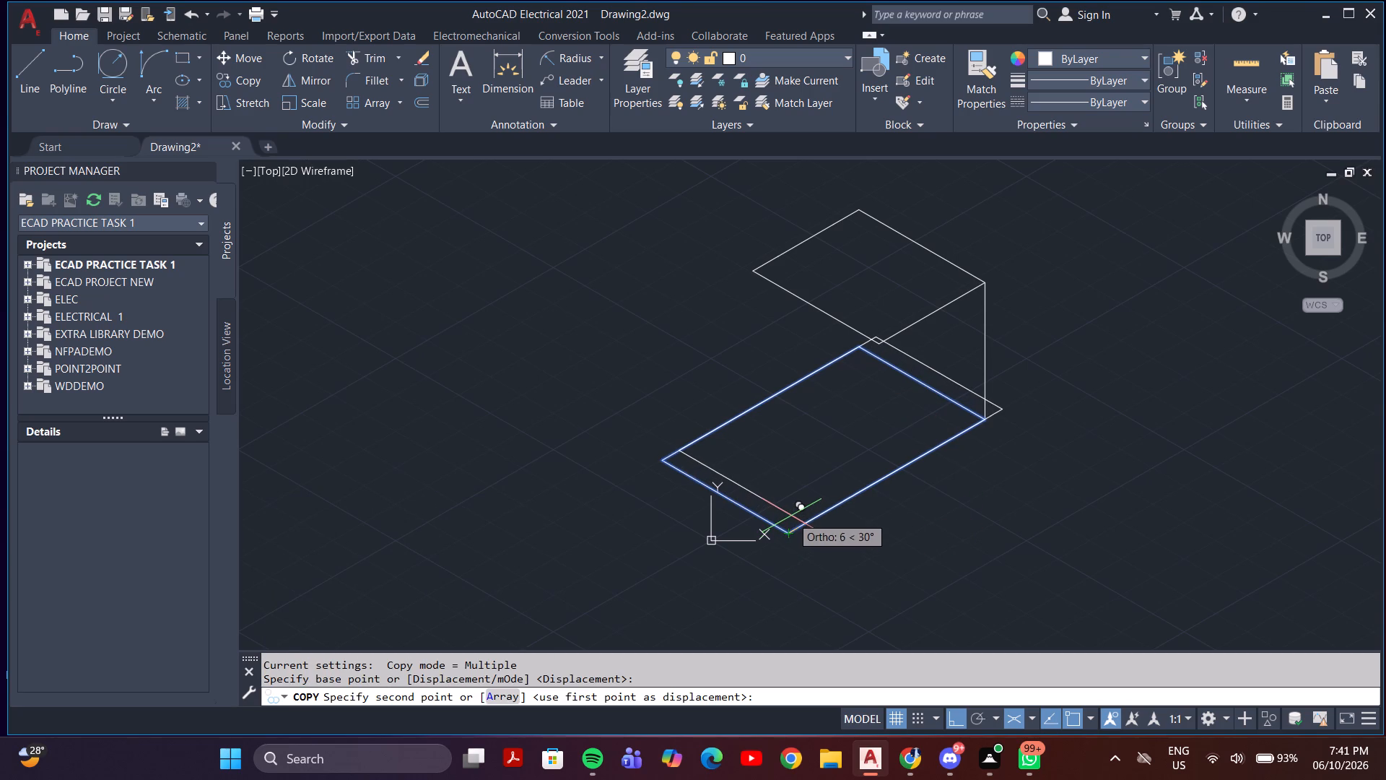
key(F5)
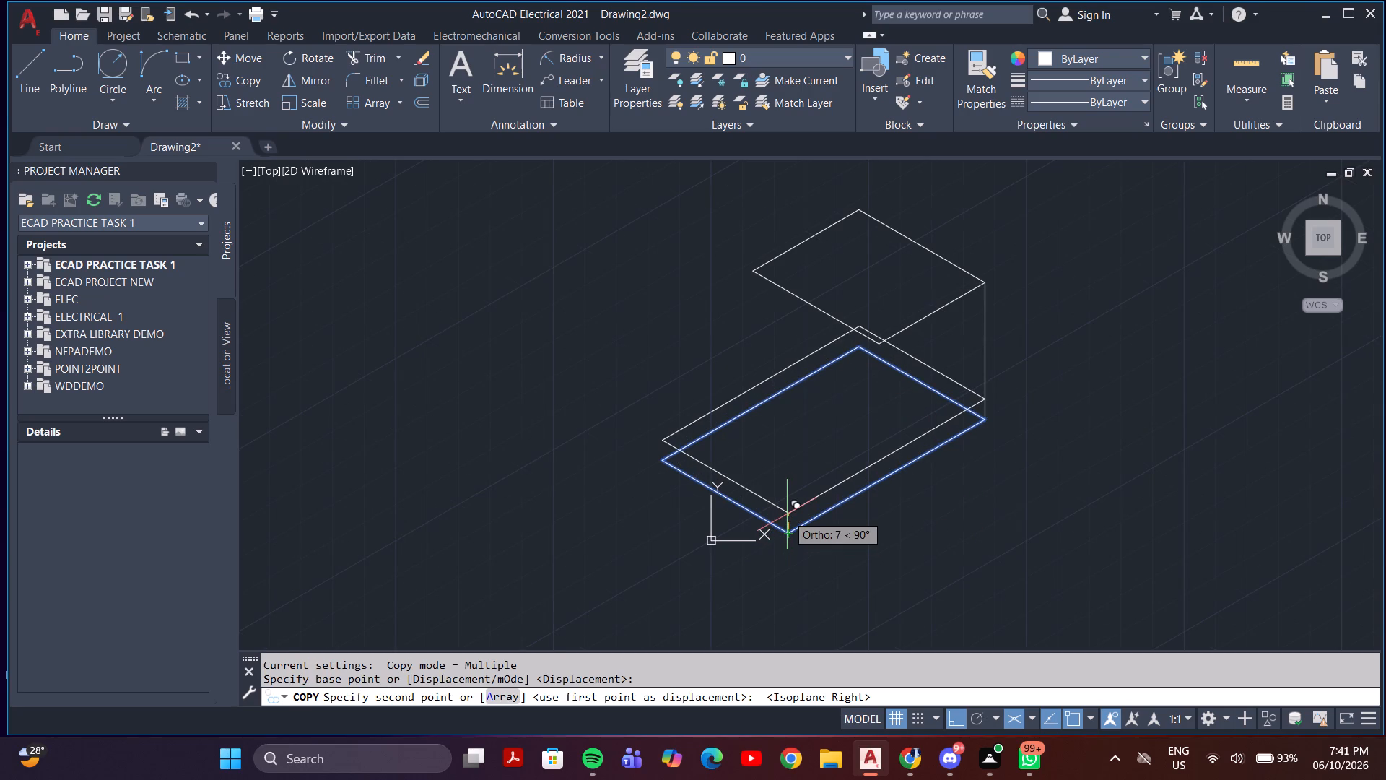
text(12)
key(Return)
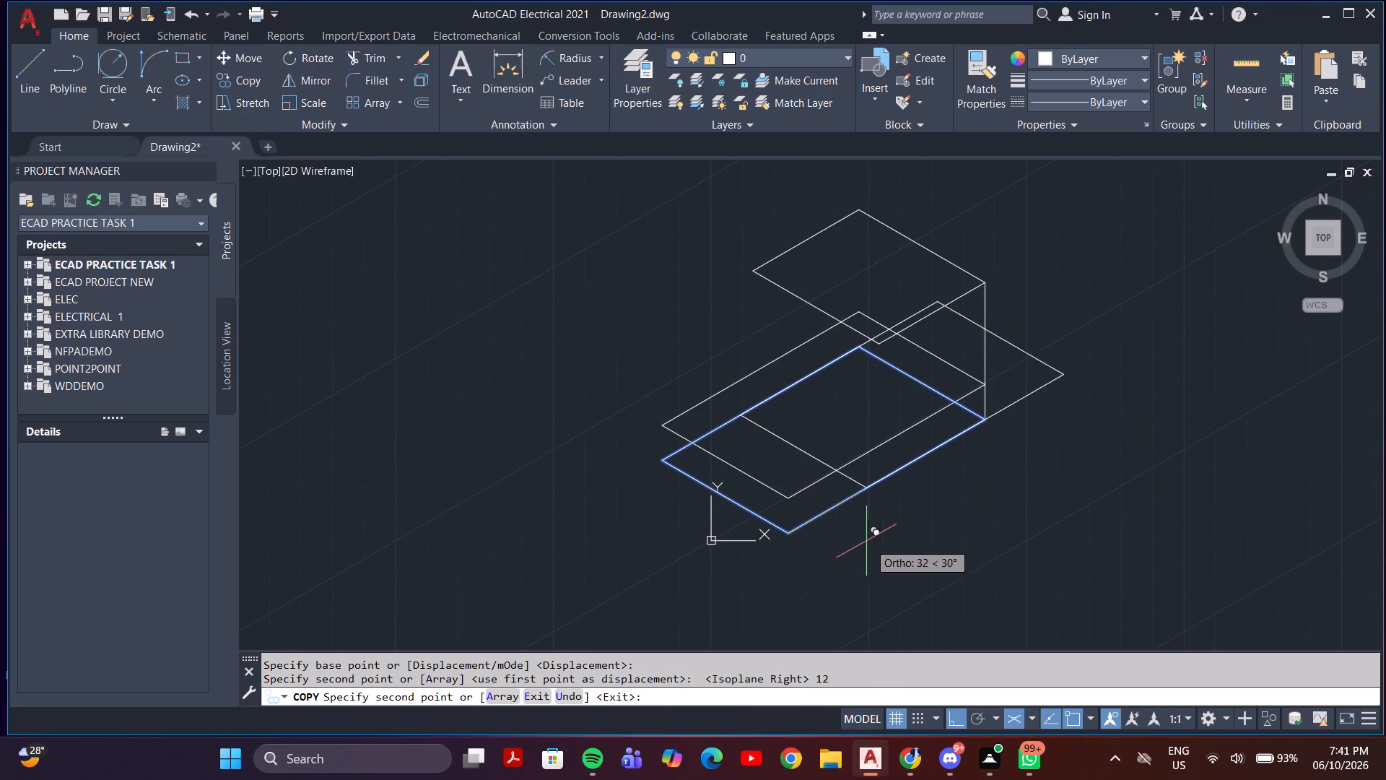
key(Escape)
Draw the vertical edge joining the front corners of the raised and original base outlines.
key(l)
key(Return)
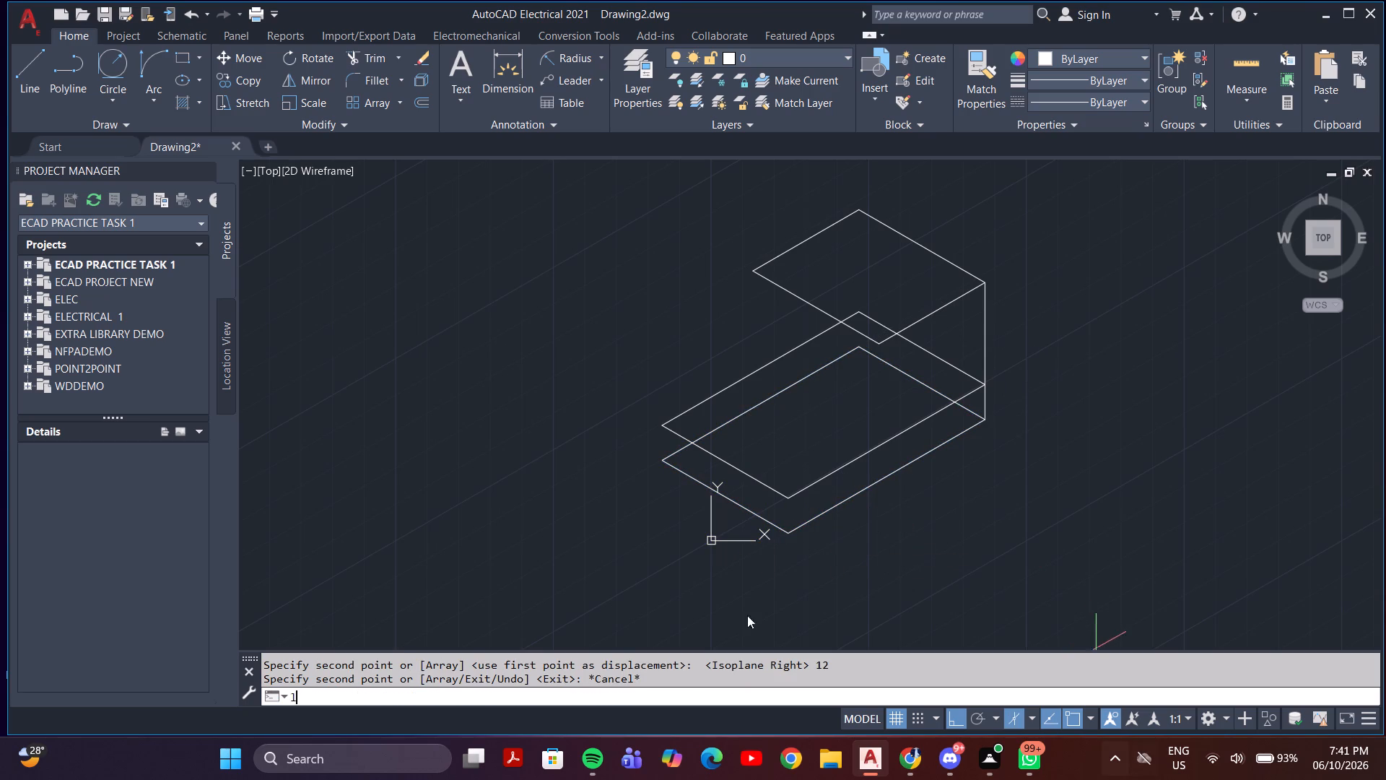
scroll(808, 511, up, 1)
middle_drag(808, 511, 803, 459)
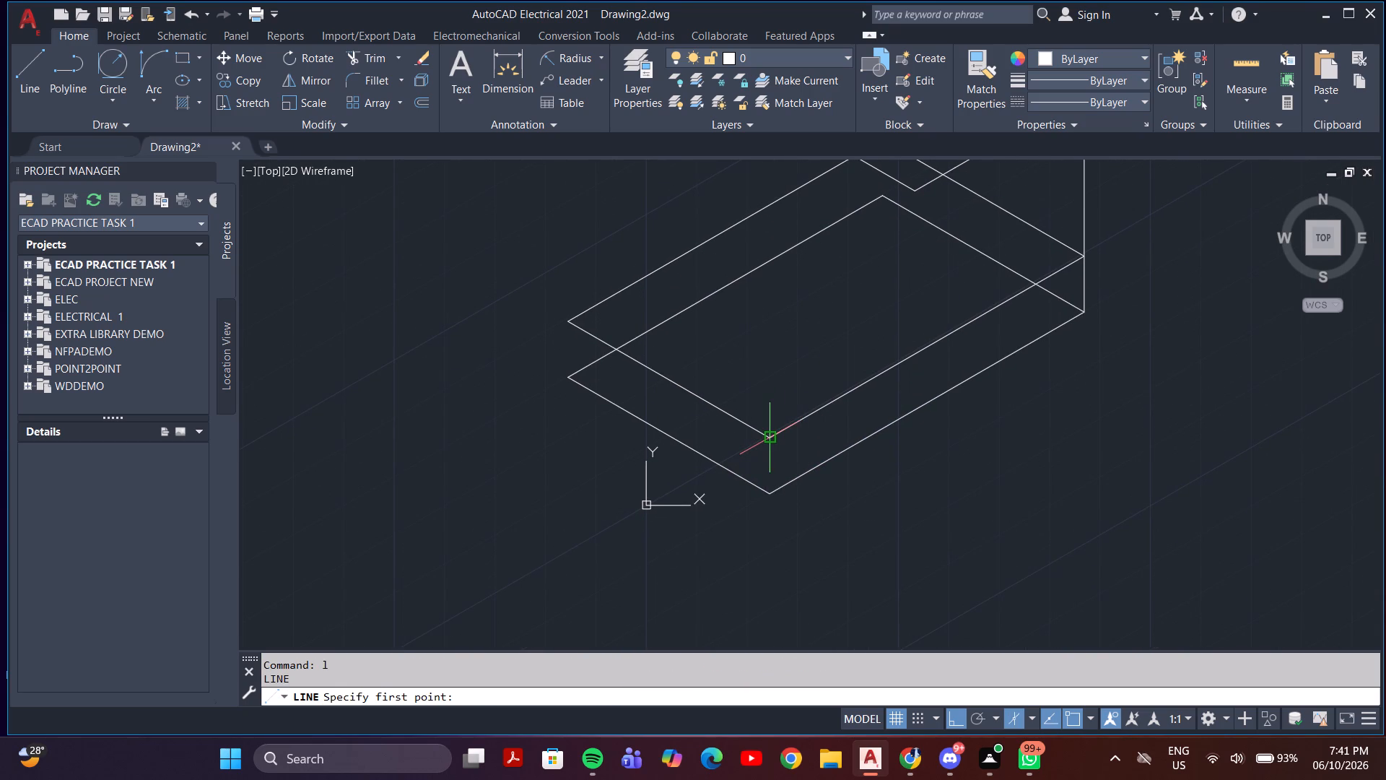
click(770, 441)
scroll(773, 499, up, 2)
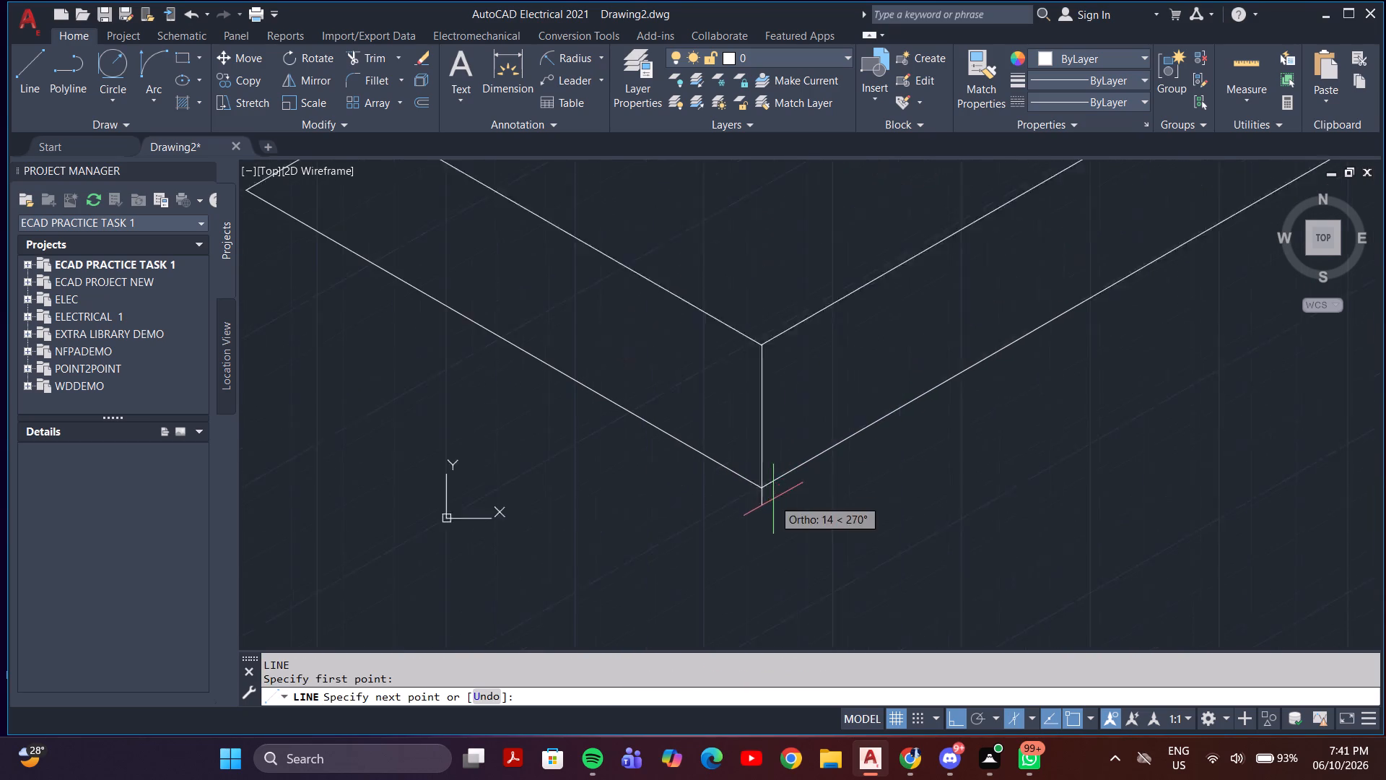
scroll(773, 499, up, 3)
click(719, 454)
scroll(734, 467, down, 3)
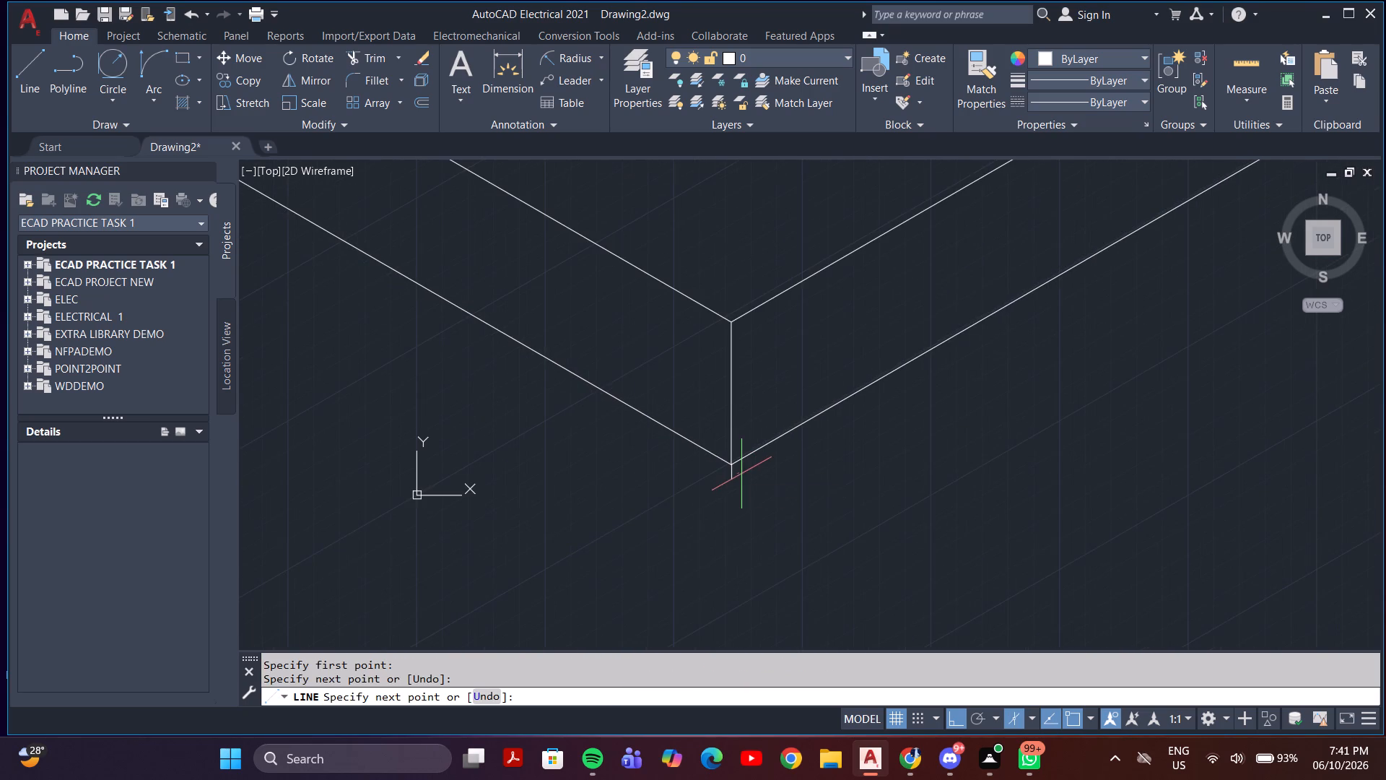
key(space)
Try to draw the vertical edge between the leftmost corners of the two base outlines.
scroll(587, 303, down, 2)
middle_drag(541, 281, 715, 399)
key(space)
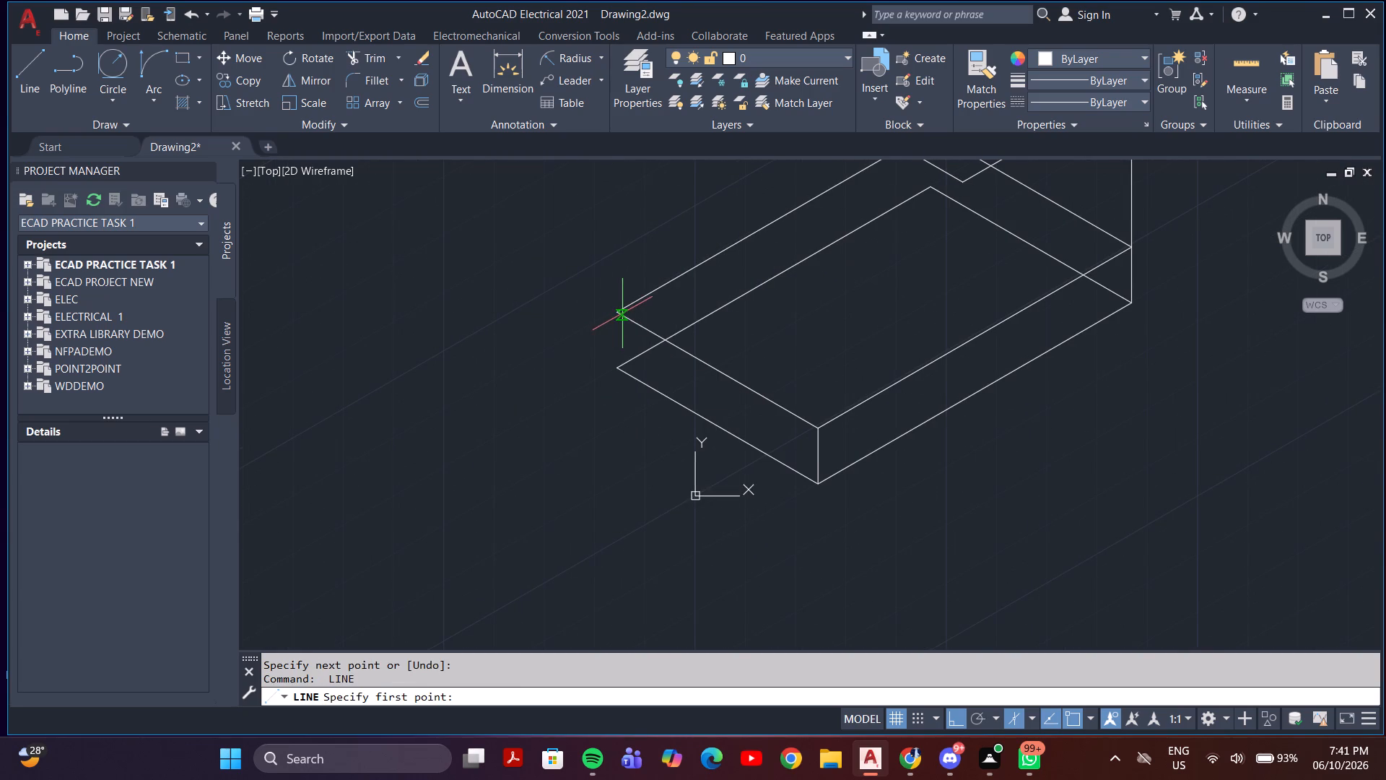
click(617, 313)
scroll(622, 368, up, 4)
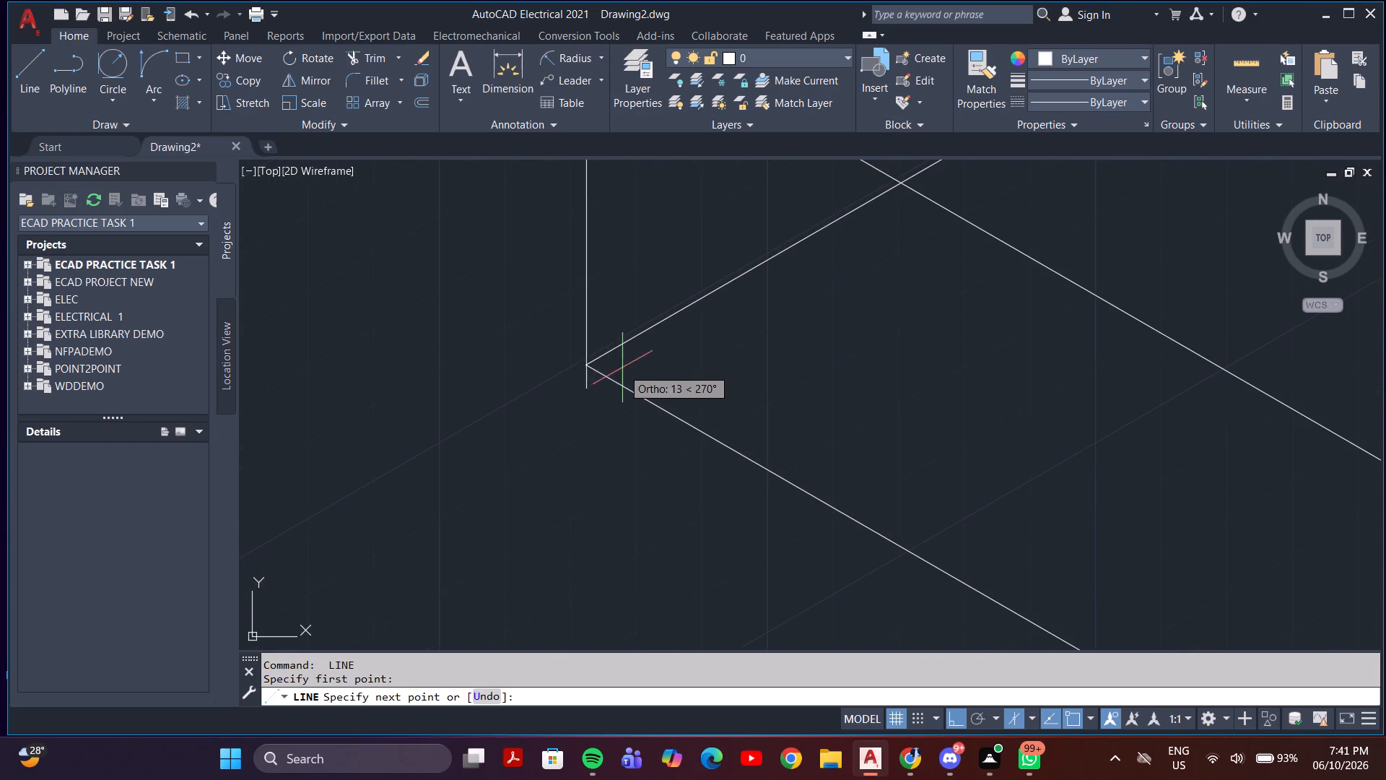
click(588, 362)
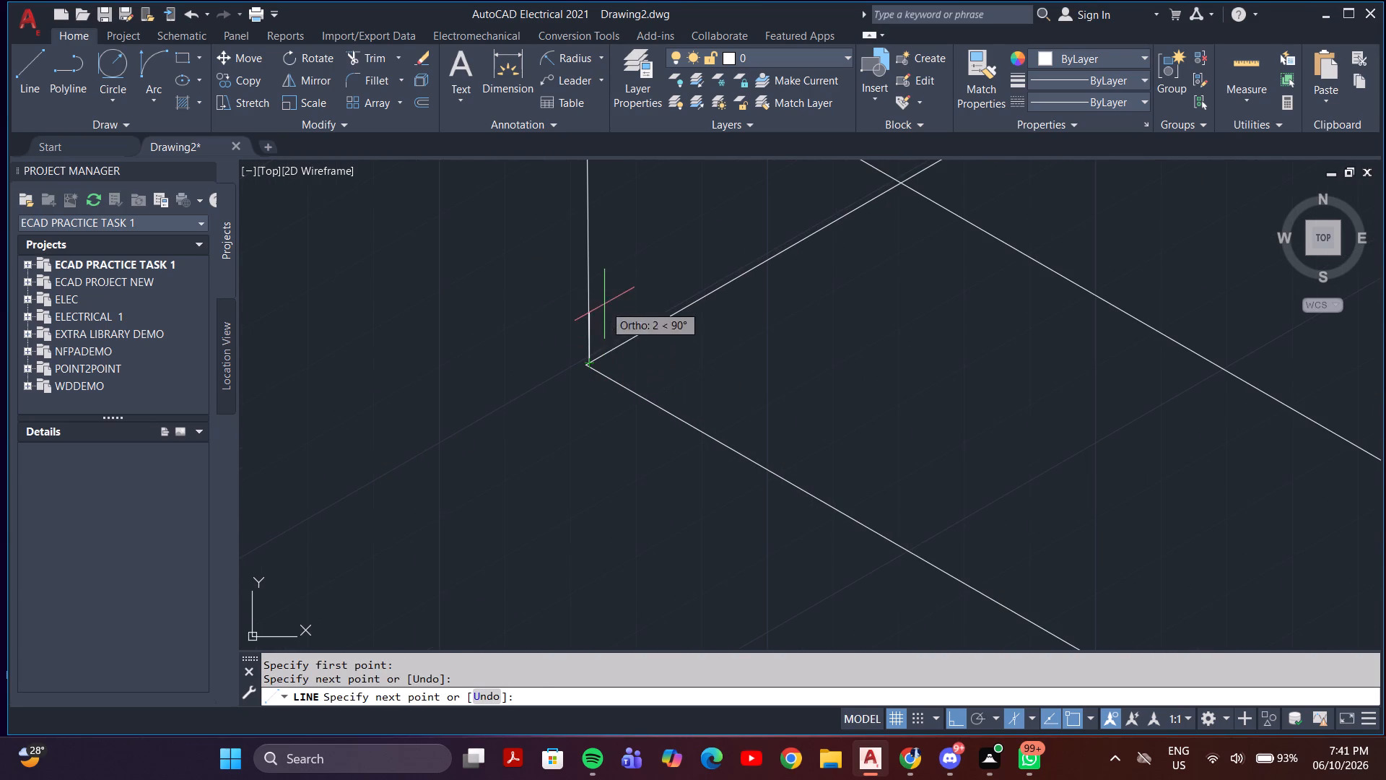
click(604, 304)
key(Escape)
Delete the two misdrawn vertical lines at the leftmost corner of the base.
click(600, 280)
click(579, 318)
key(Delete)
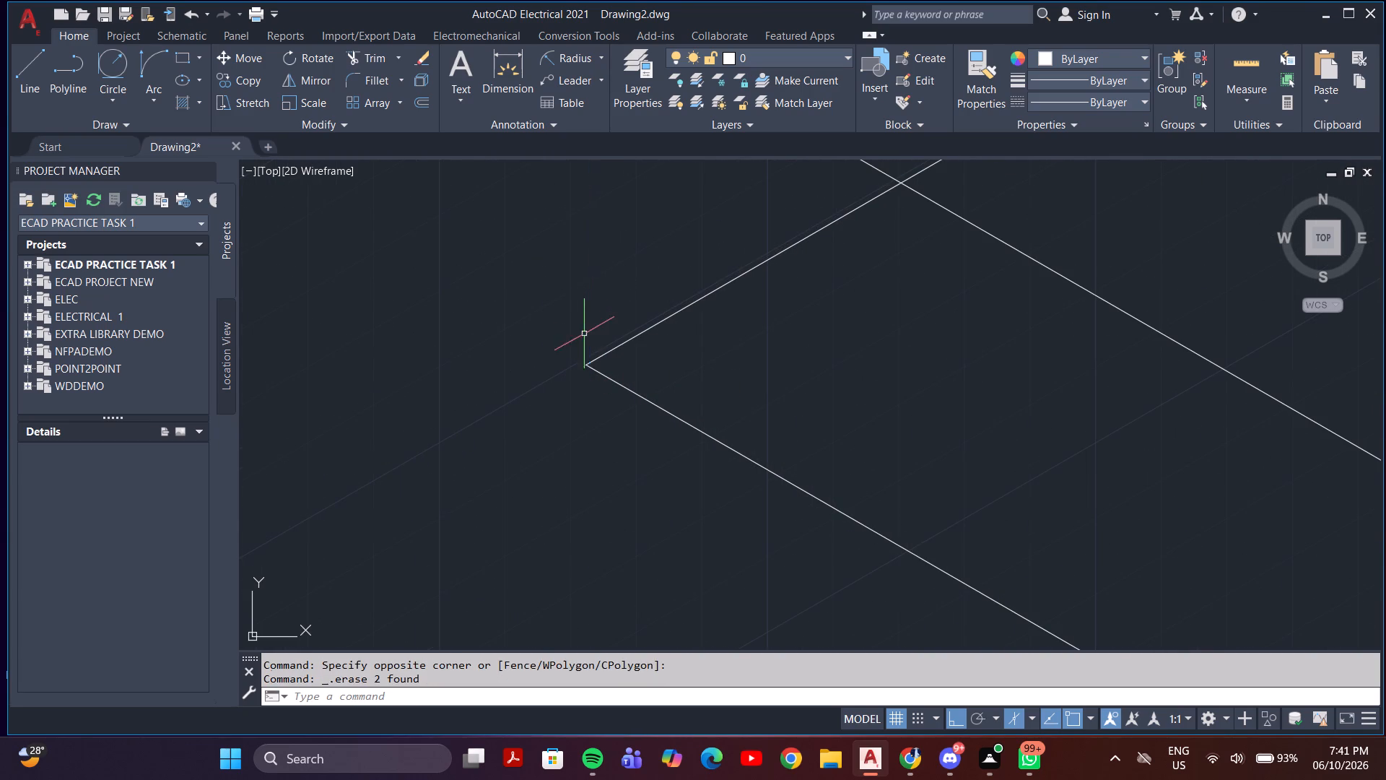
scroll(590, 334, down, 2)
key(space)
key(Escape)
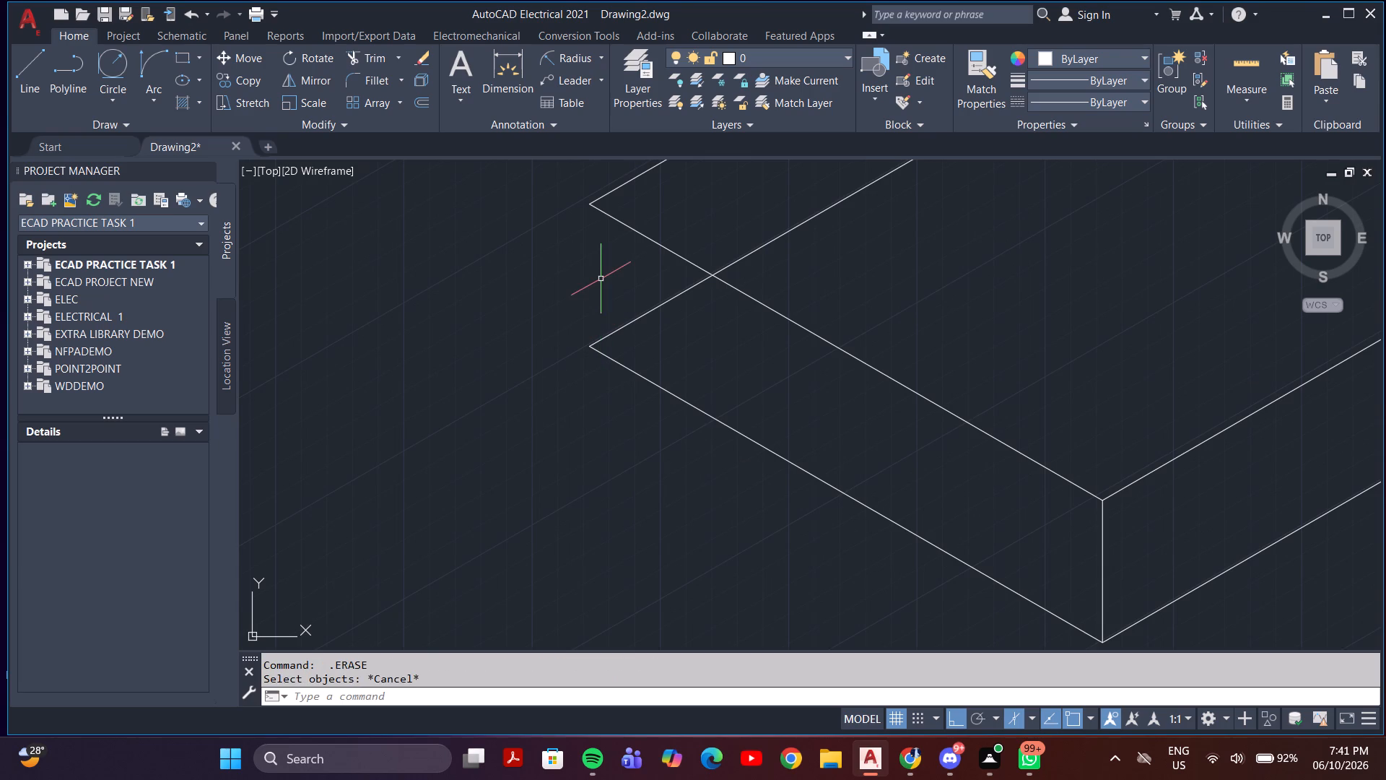
Draw the vertical edge from the leftmost corner of the raised base outline down to the matching lower corner.
key(l)
key(Return)
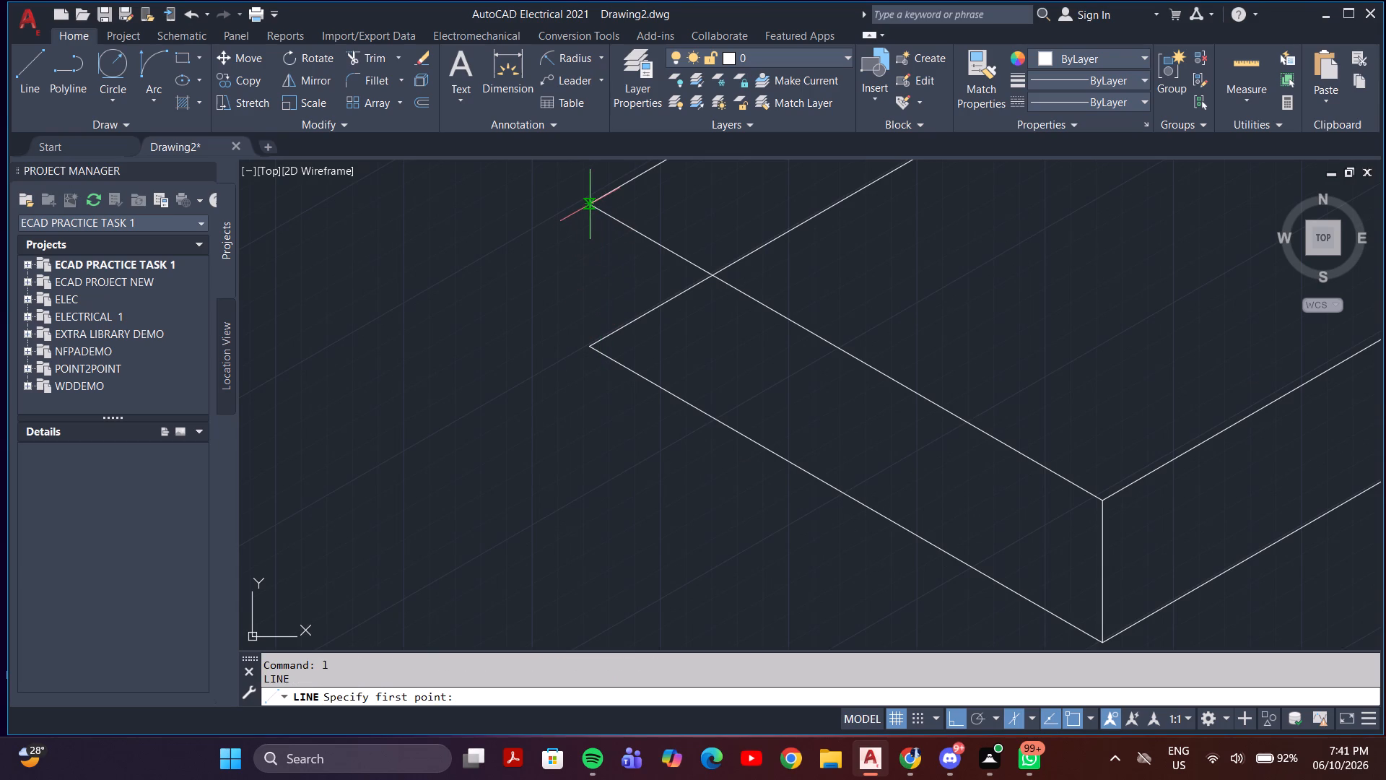
scroll(596, 199, up, 4)
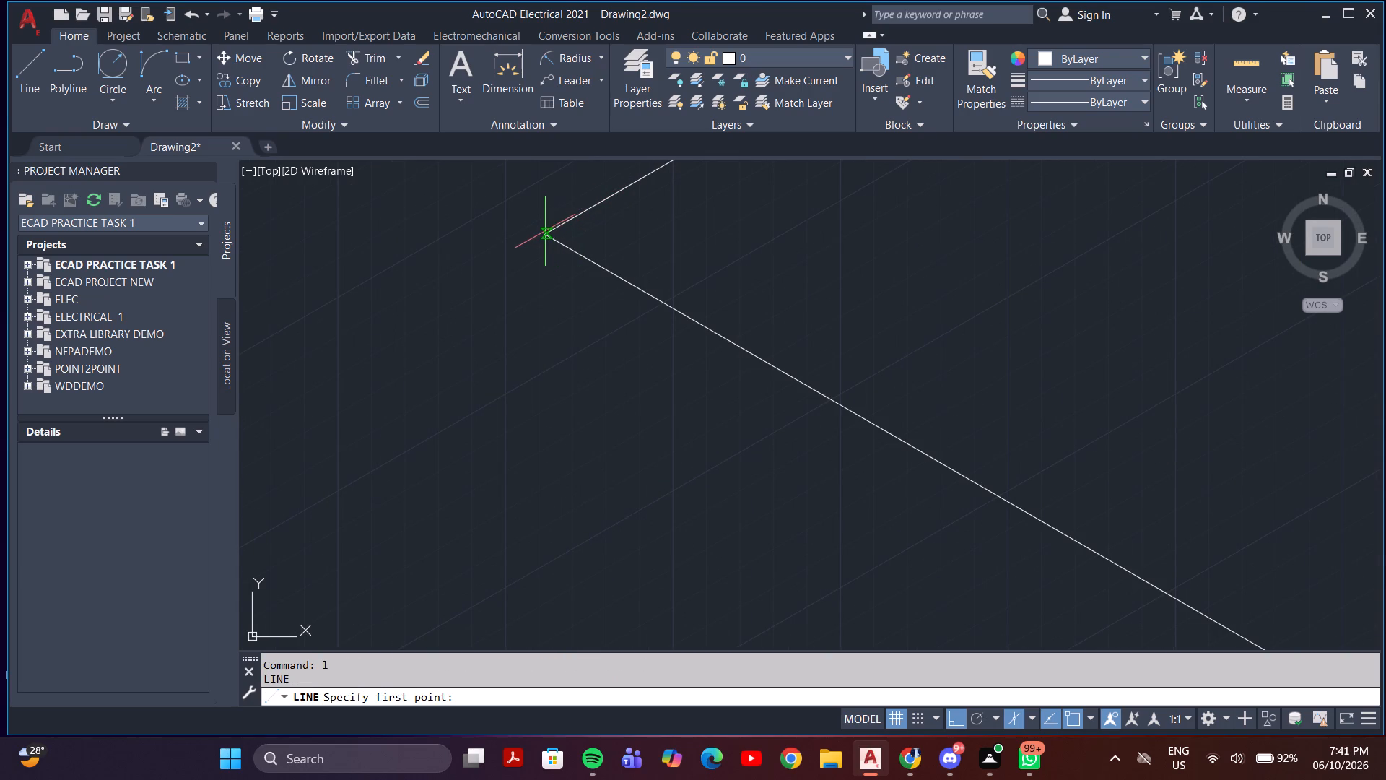
click(544, 238)
middle_drag(522, 368, 557, 199)
middle_drag(570, 541, 603, 421)
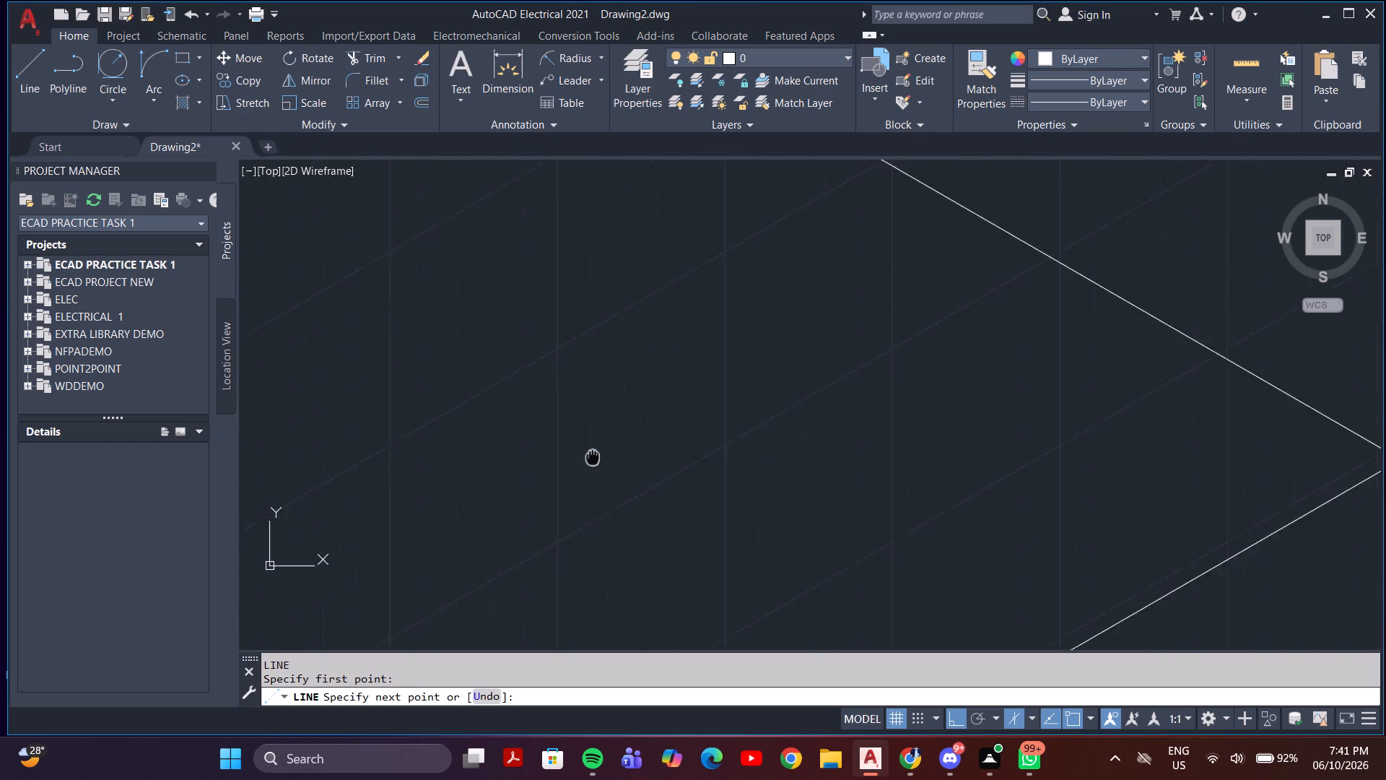
middle_drag(603, 421, 619, 359)
scroll(619, 360, down, 3)
click(622, 472)
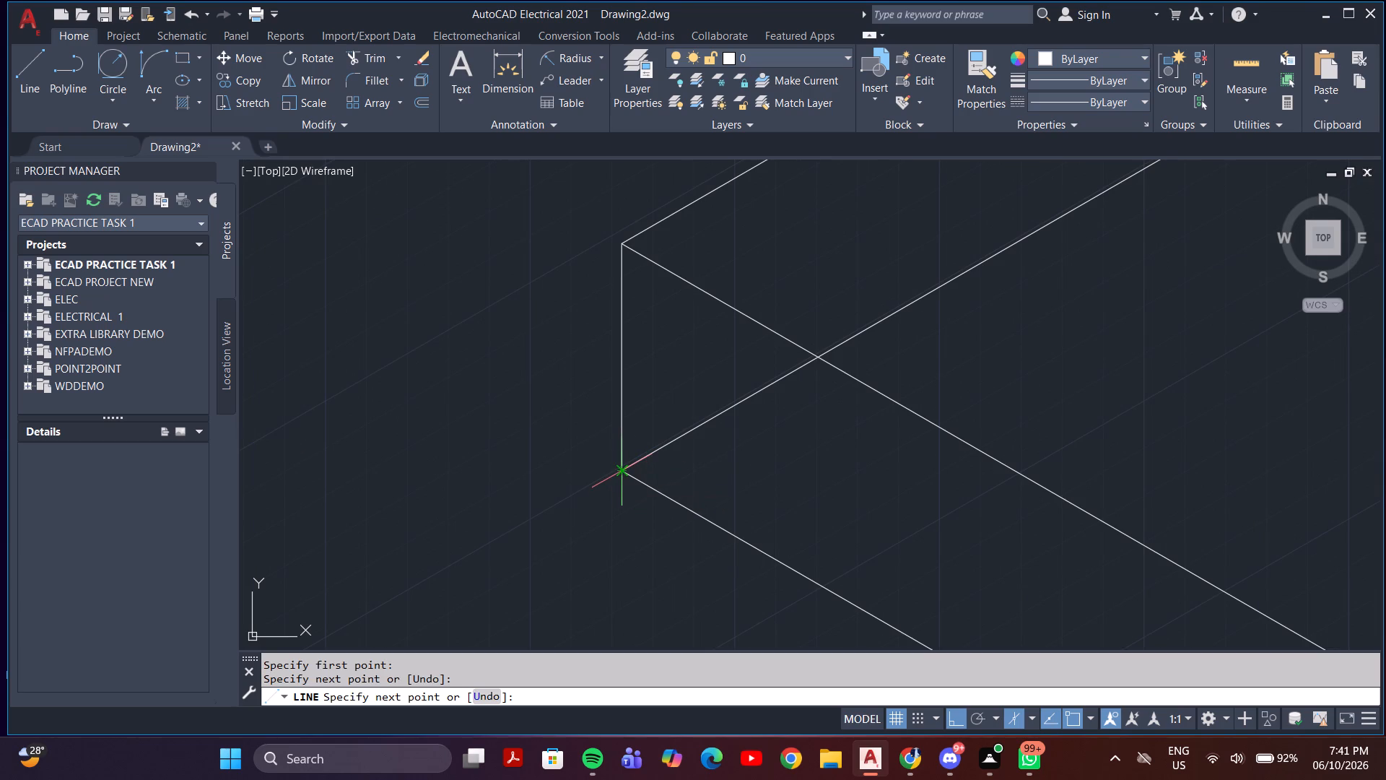
key(Escape)
Trim the two portions of the raised base outline's back edges that lie inside the upper face.
scroll(915, 524, down, 3)
middle_drag(1049, 407, 764, 412)
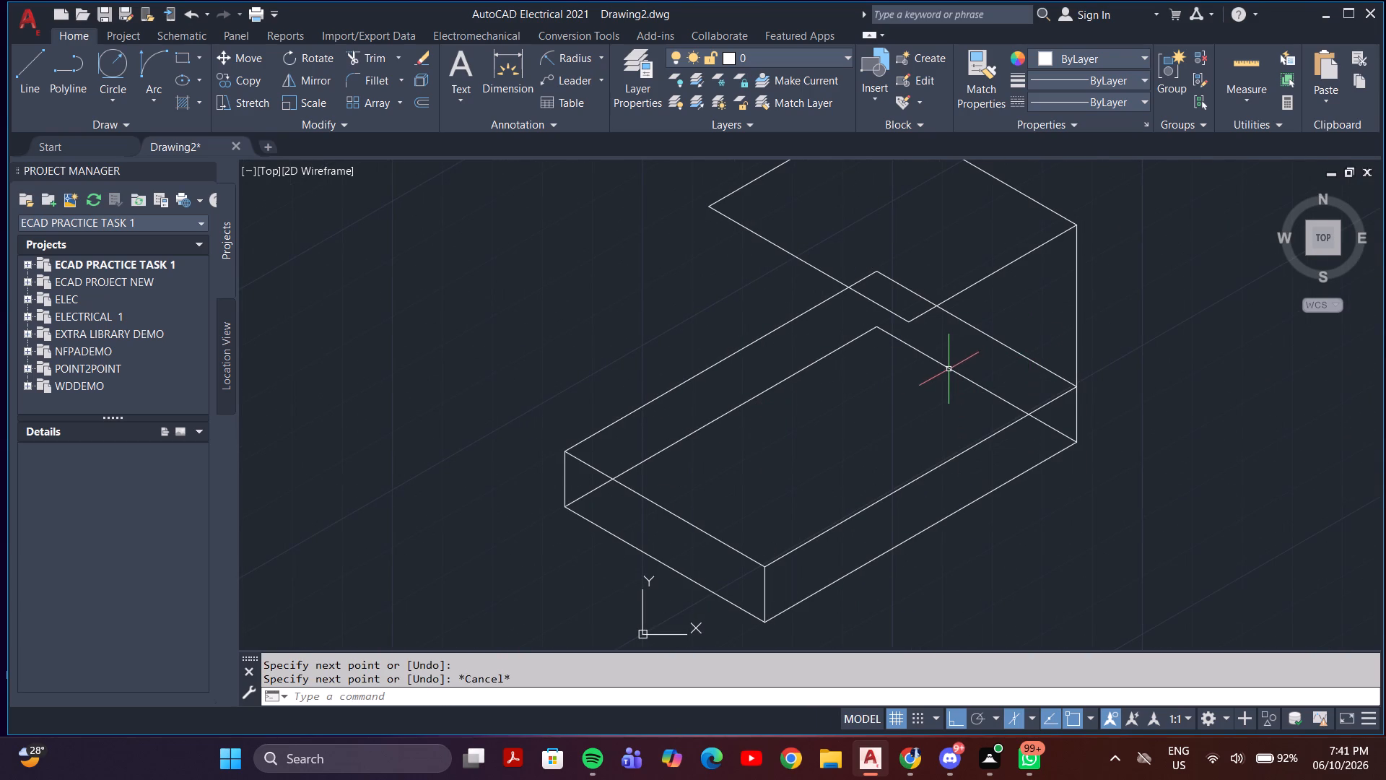
middle_drag(949, 390, 915, 437)
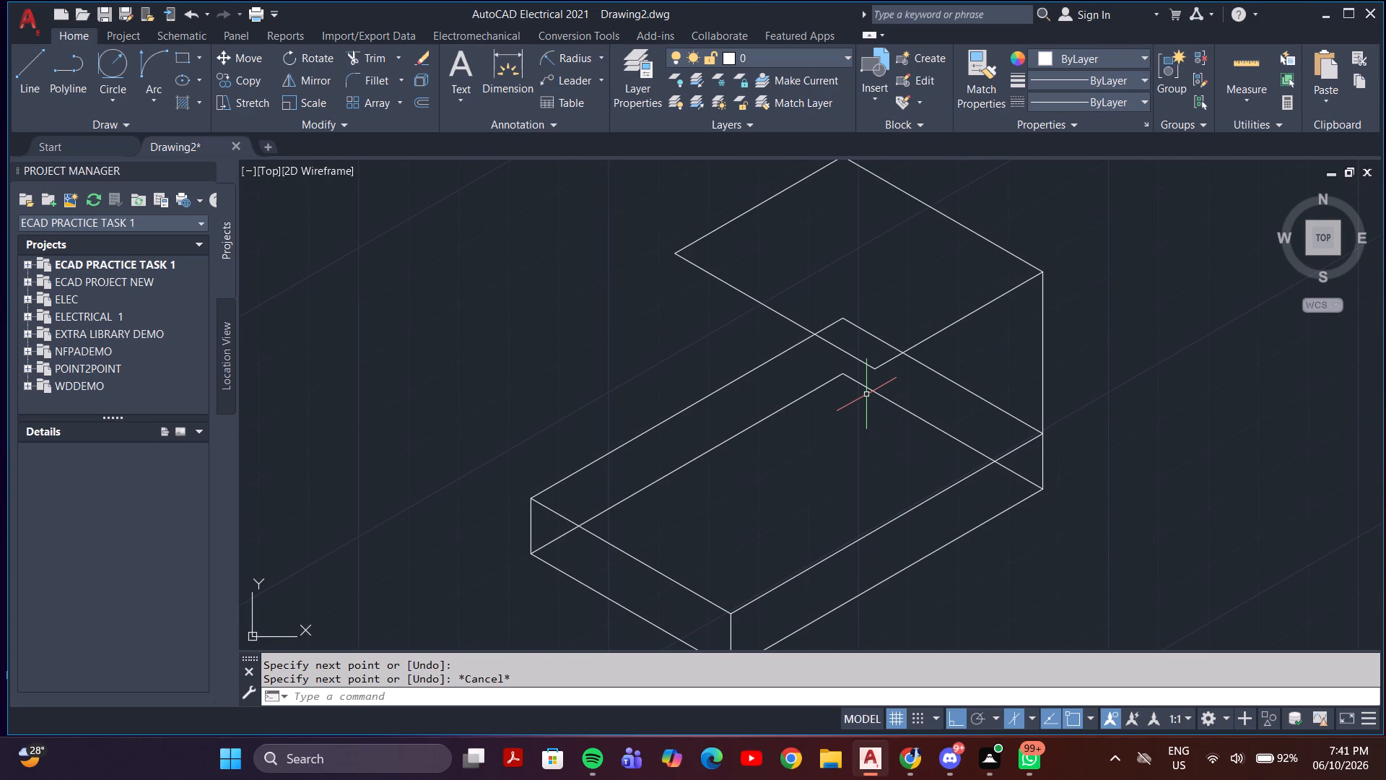
click(863, 331)
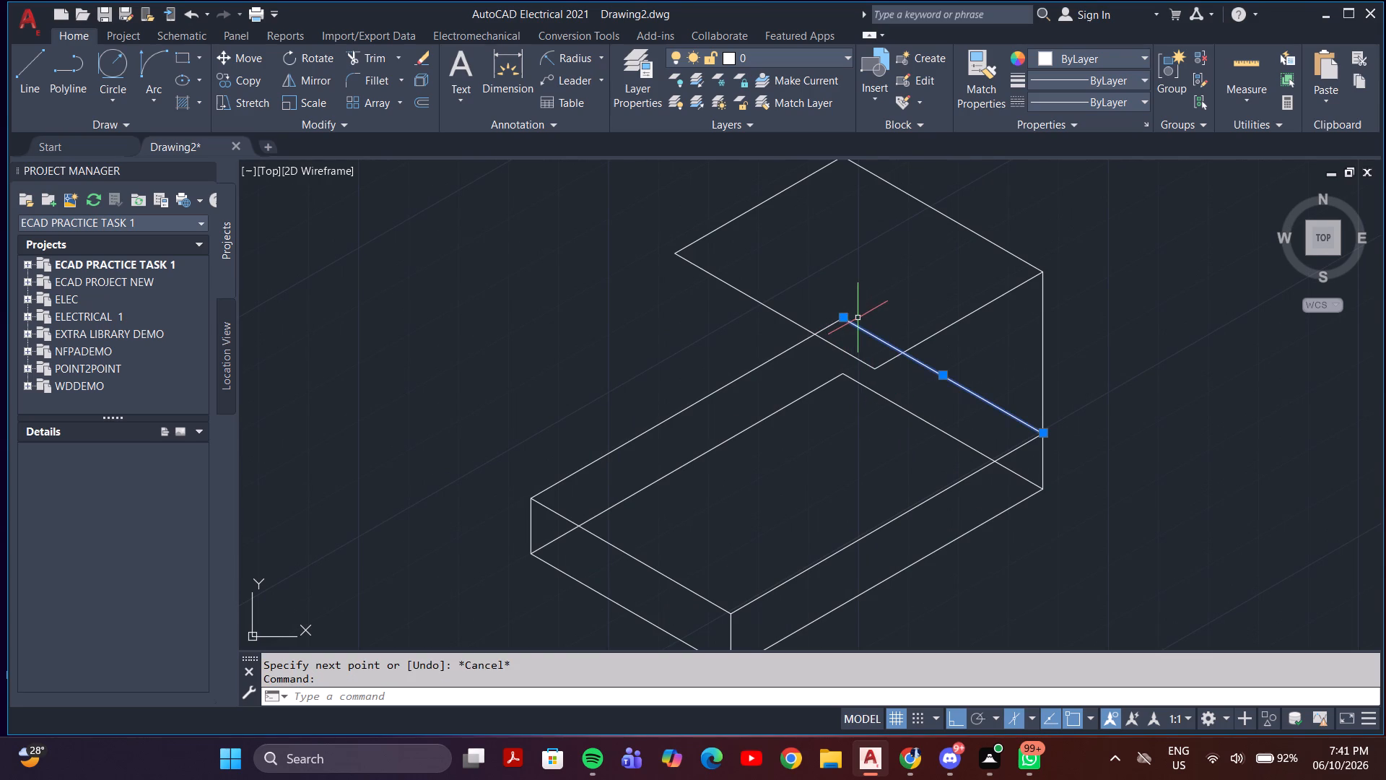
key(Escape)
text(tr)
key(Return)
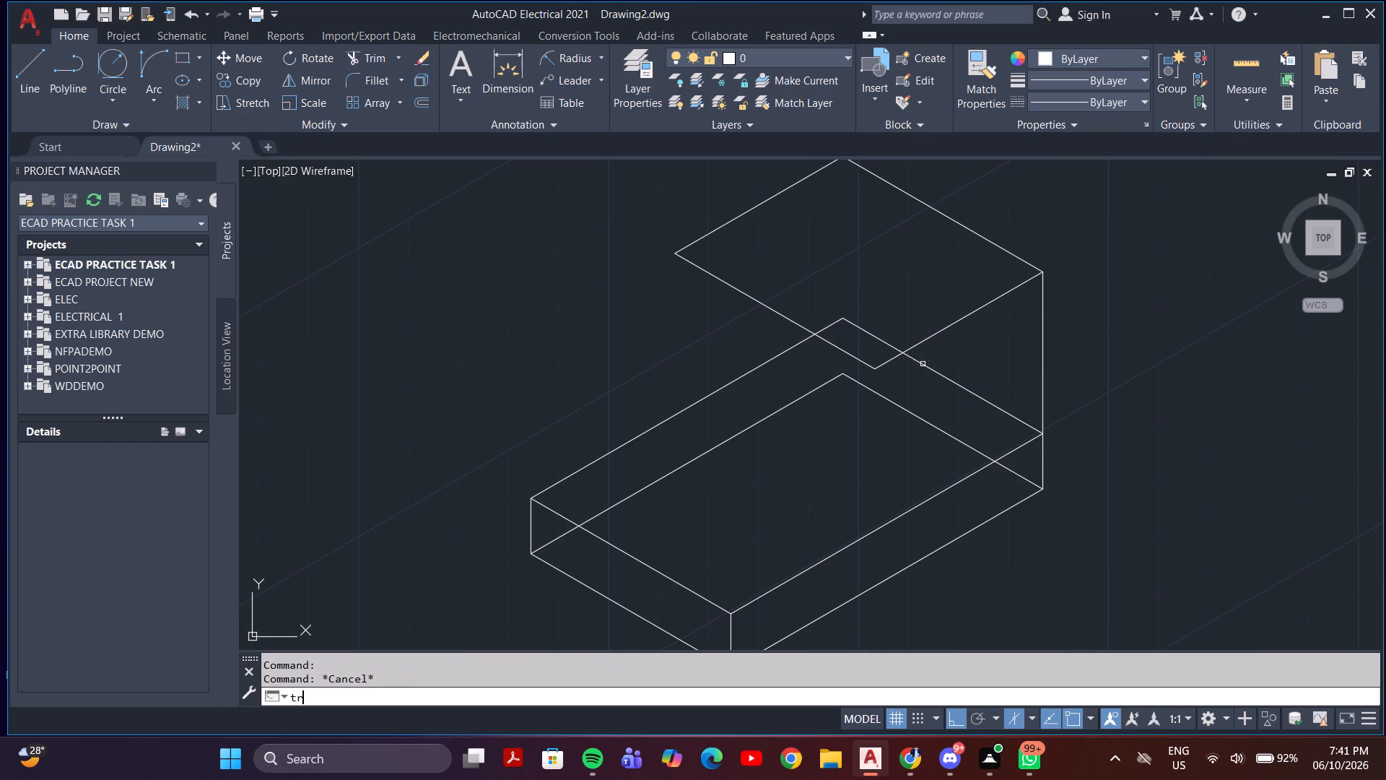
click(884, 341)
click(835, 321)
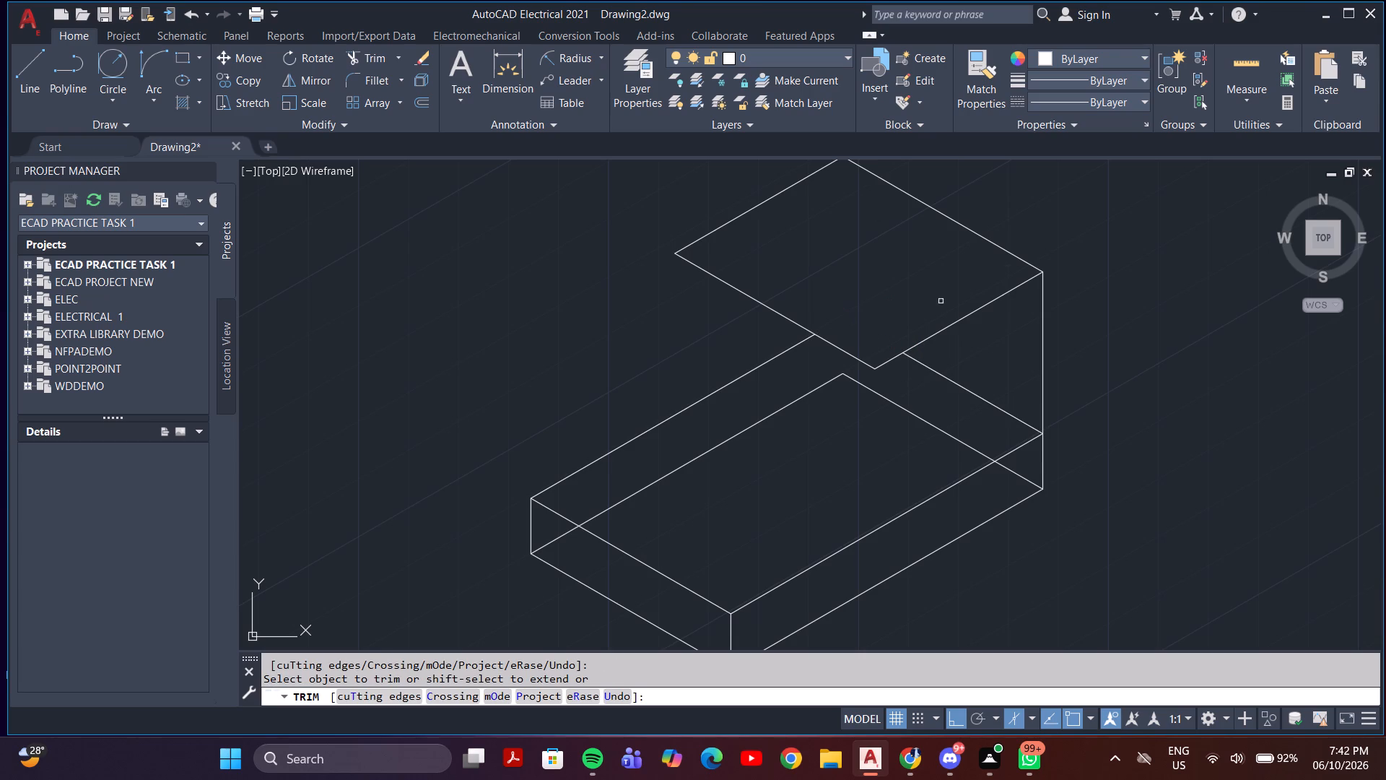
key(Escape)
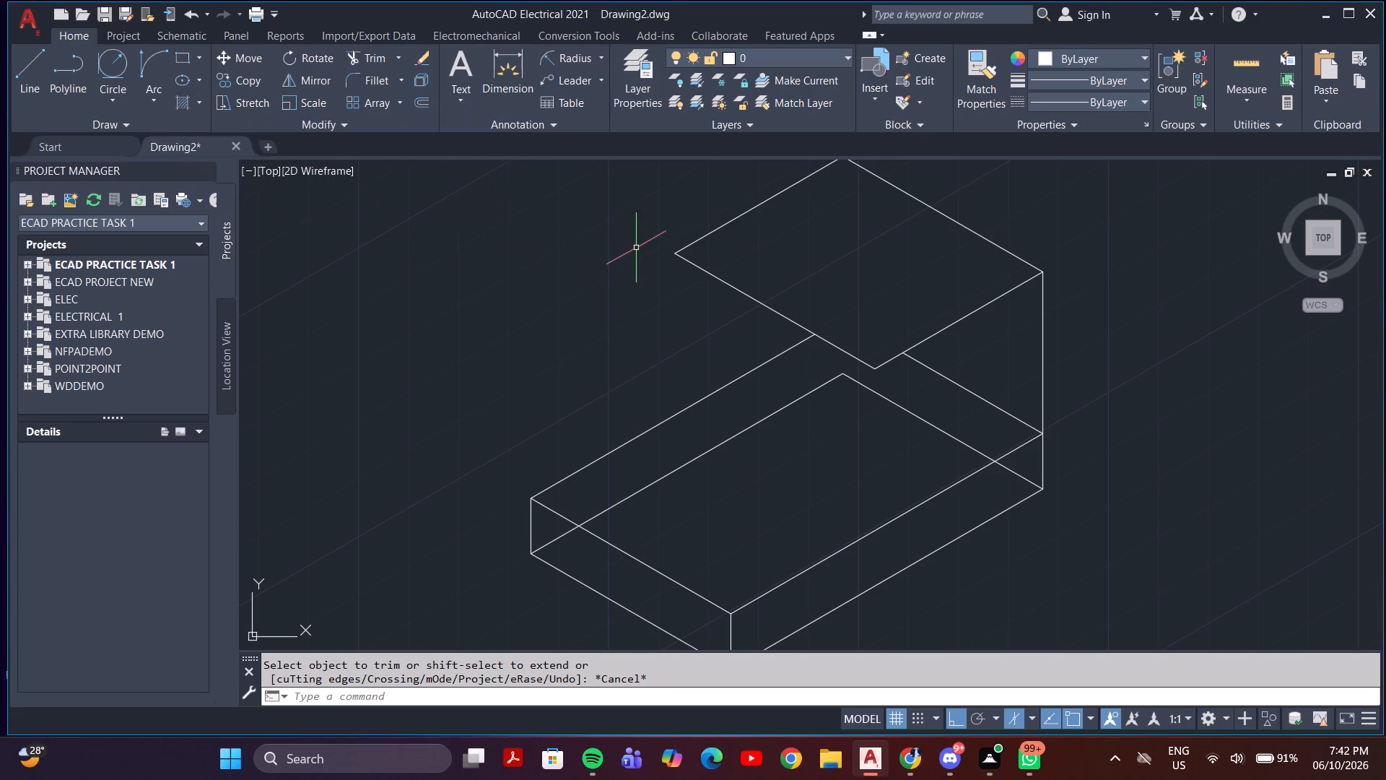
In isoplane Left, draw a line across the upper face between the 10 mm division points nearest its left end.
scroll(852, 233, down, 1)
middle_drag(853, 233, 835, 253)
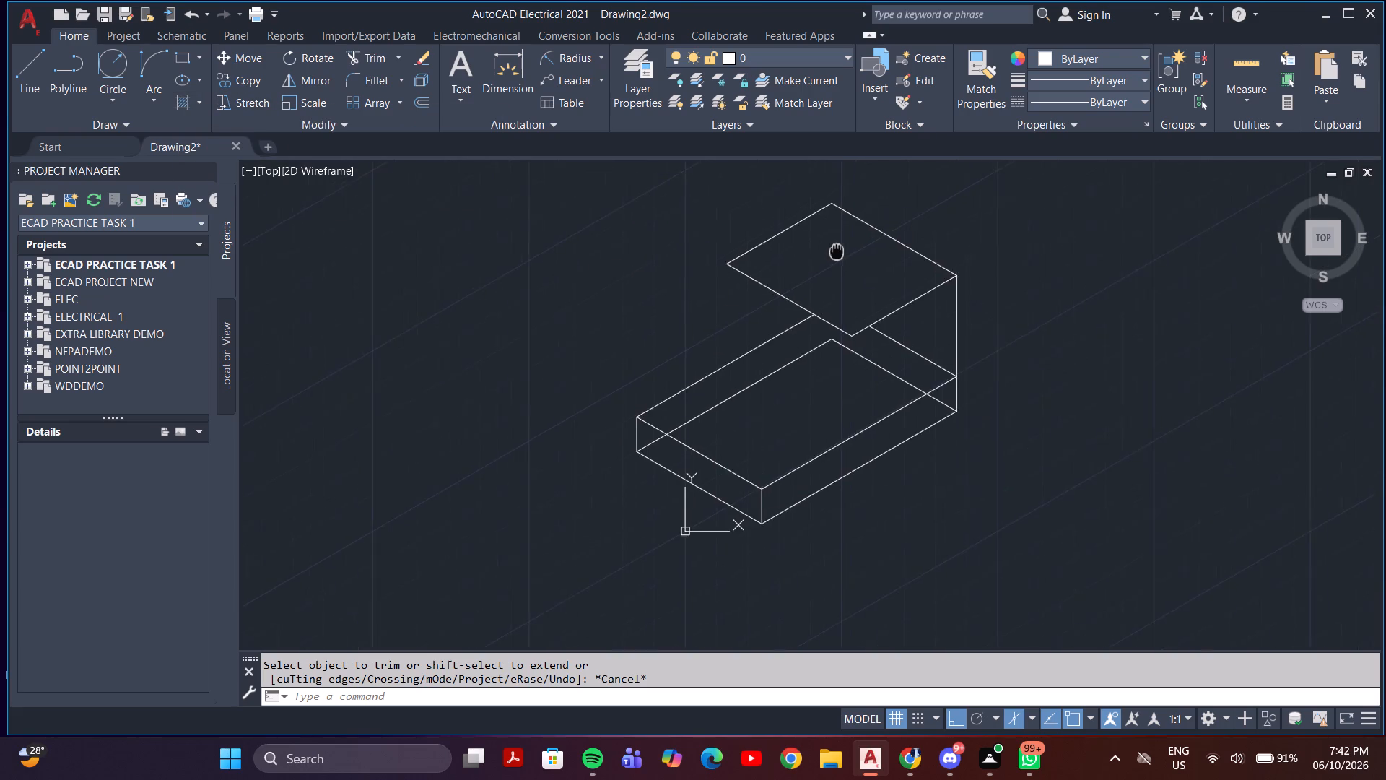
middle_drag(835, 253, 736, 321)
scroll(736, 321, up, 1)
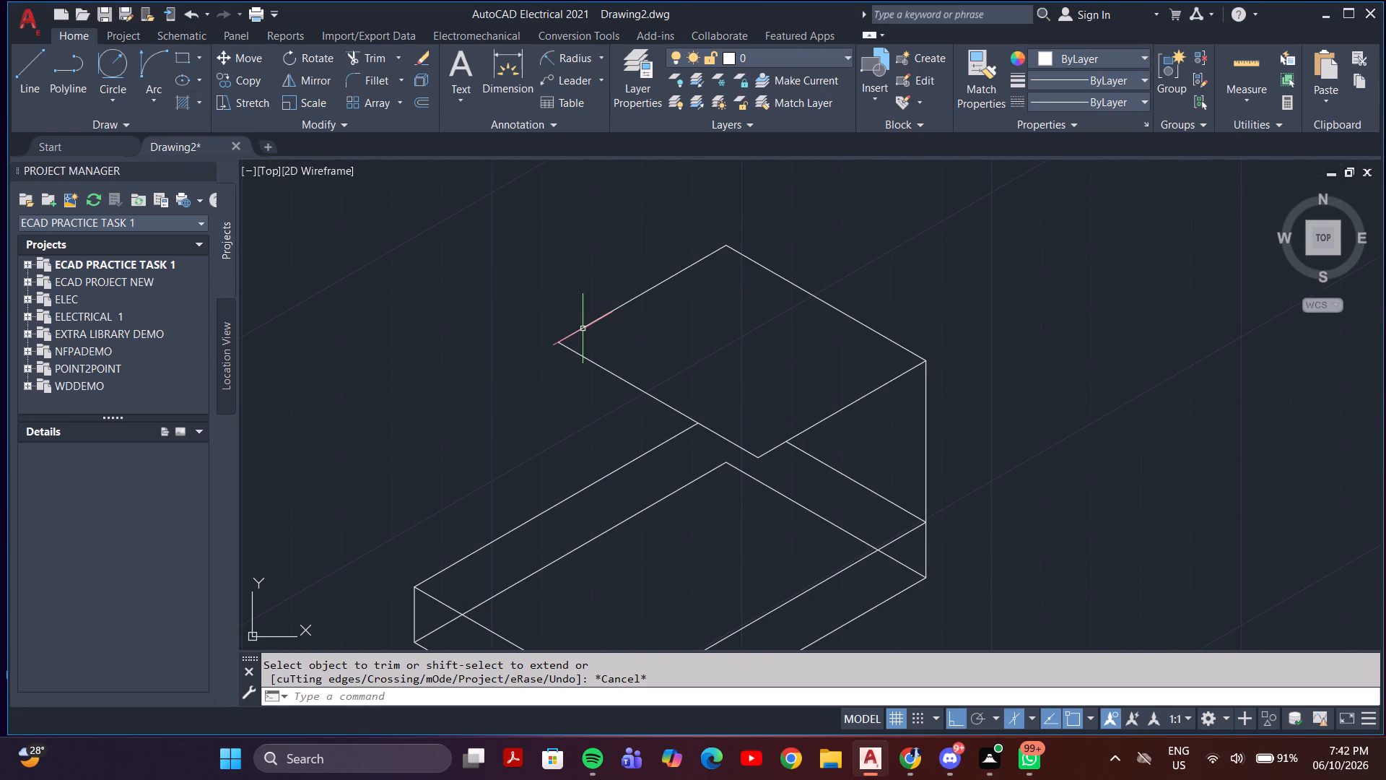
click(27, 73)
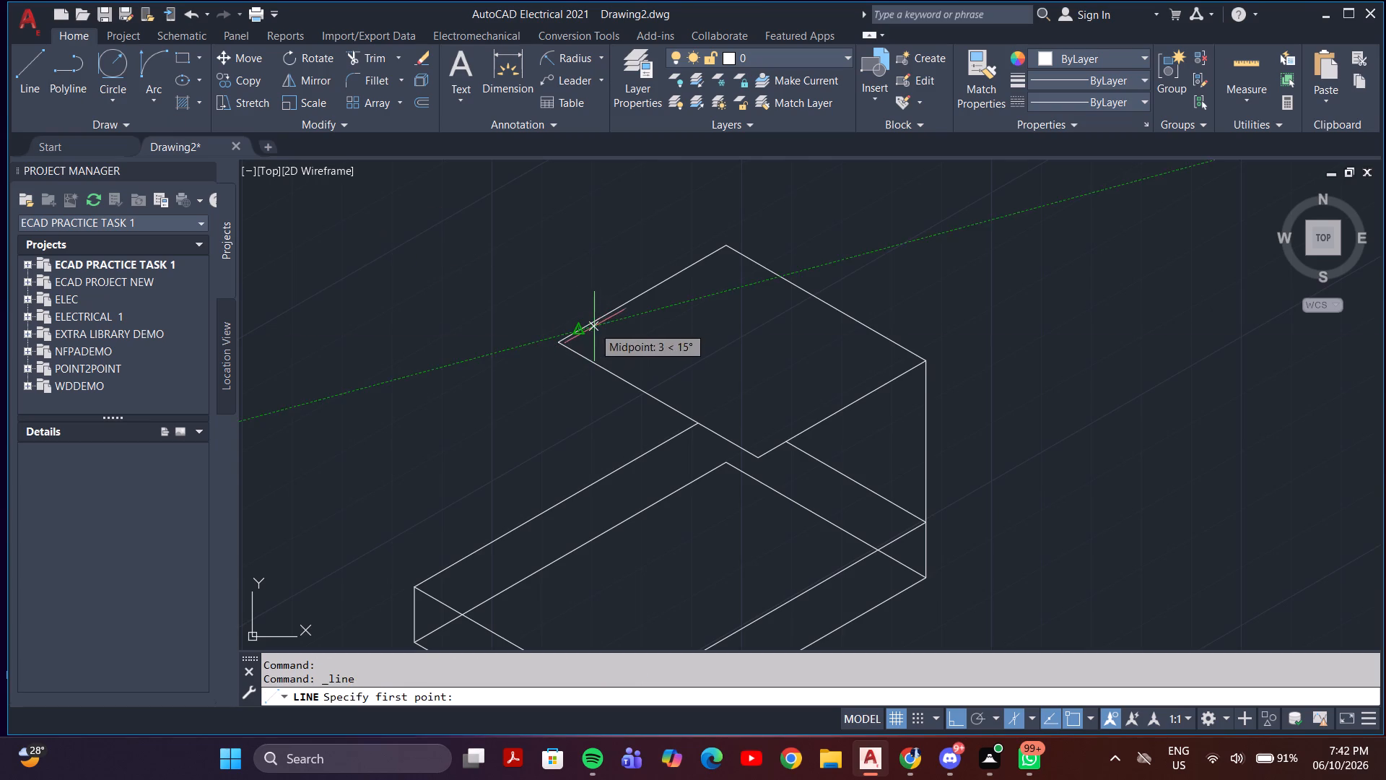
click(598, 321)
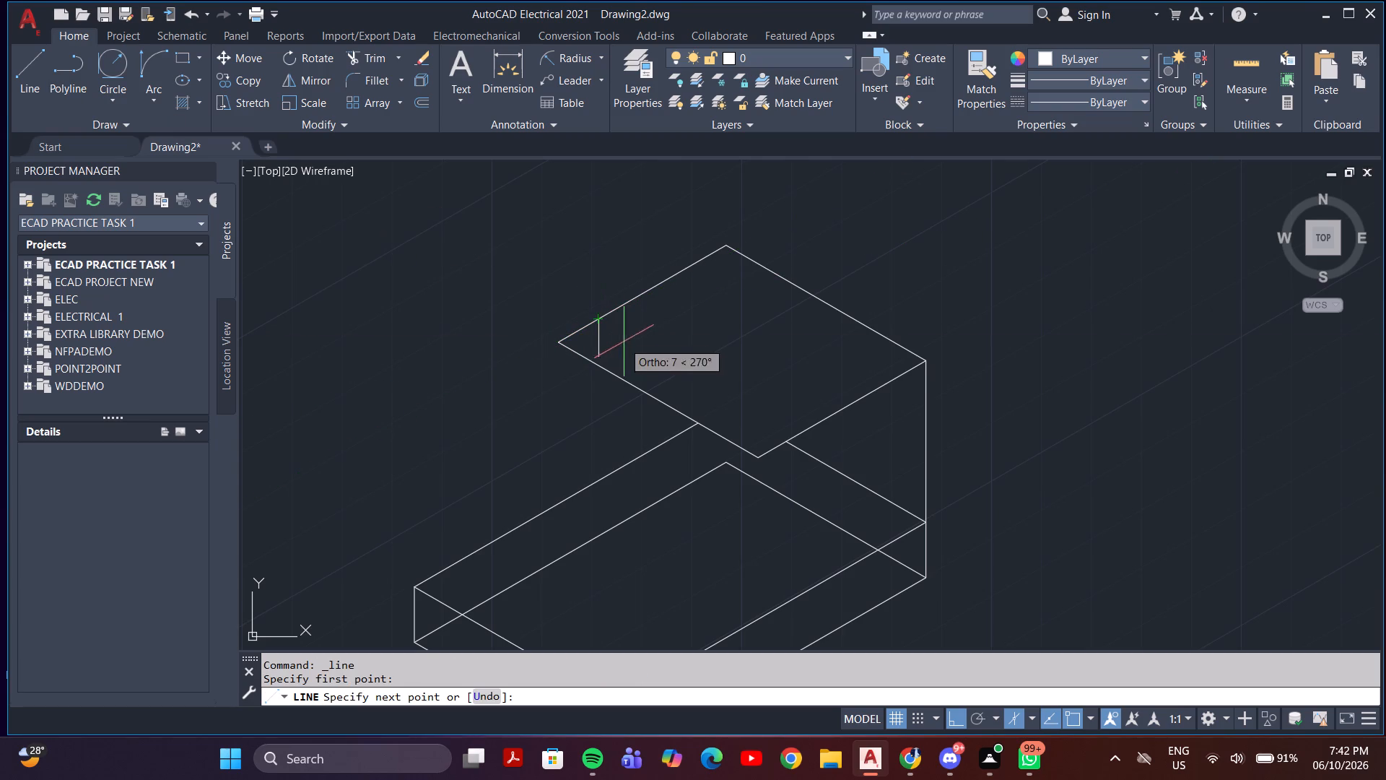
key(F5)
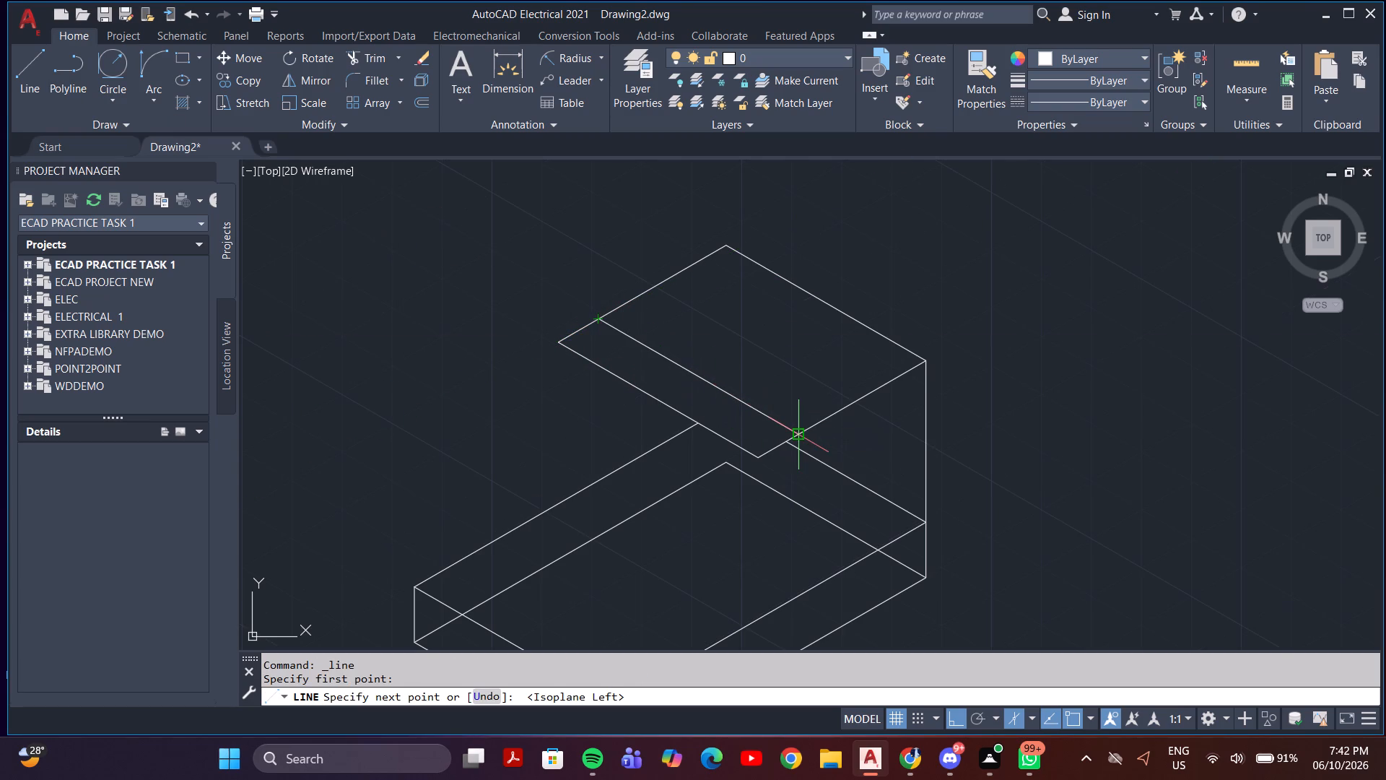
click(801, 434)
key(Escape)
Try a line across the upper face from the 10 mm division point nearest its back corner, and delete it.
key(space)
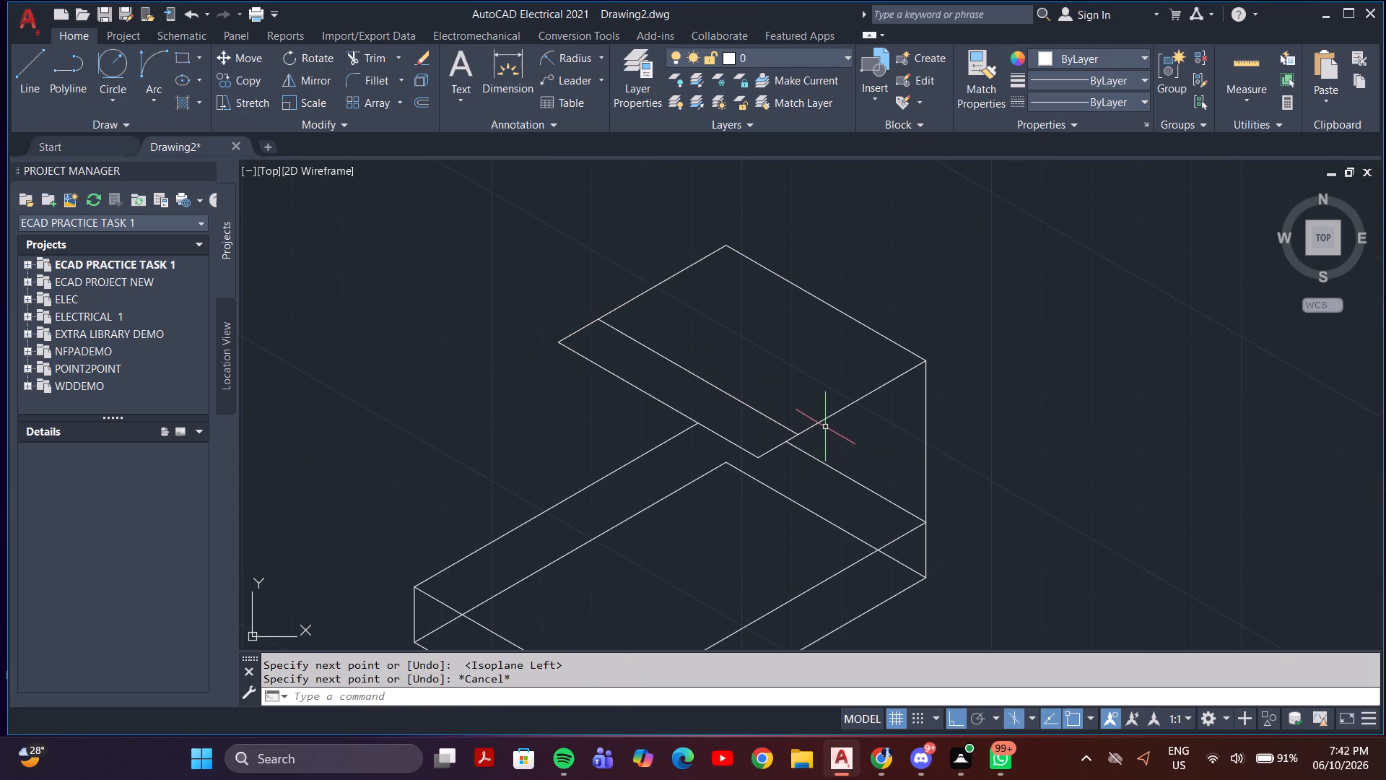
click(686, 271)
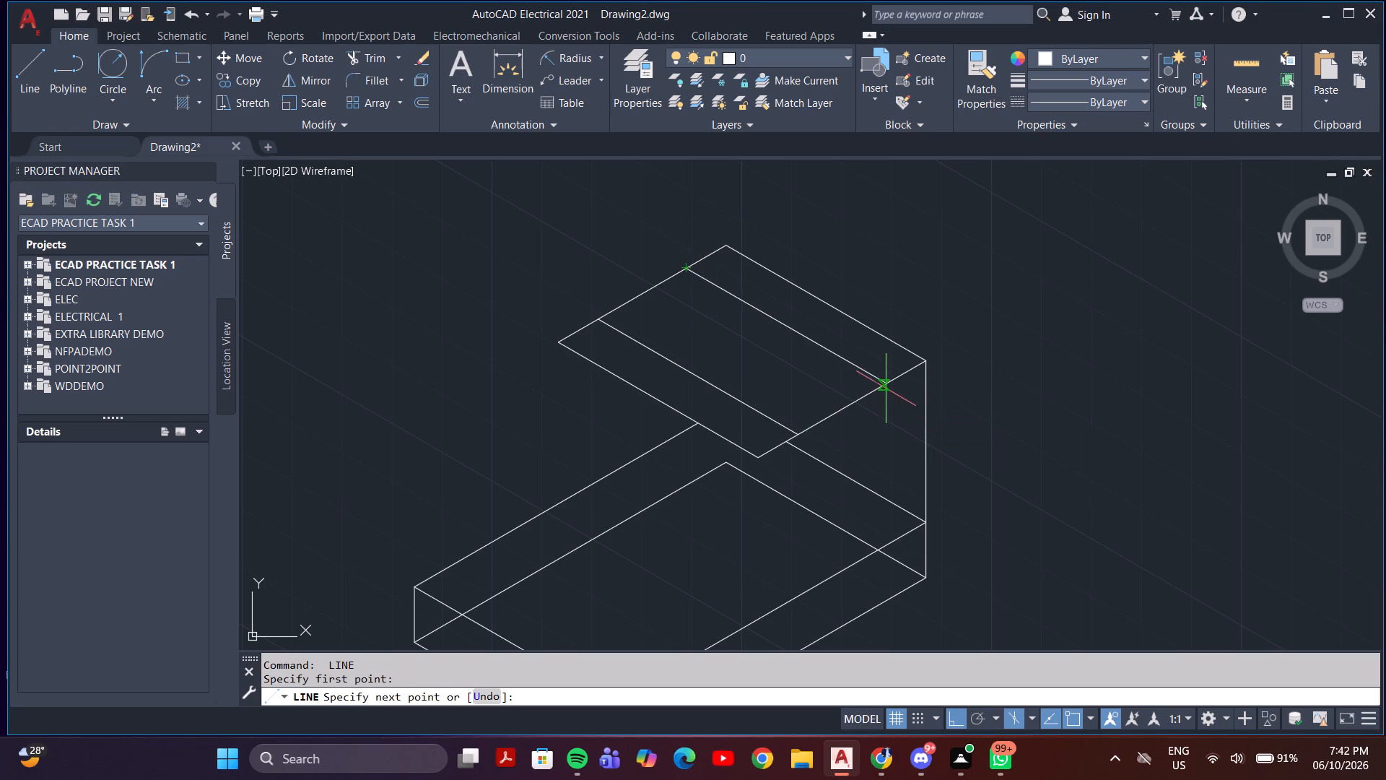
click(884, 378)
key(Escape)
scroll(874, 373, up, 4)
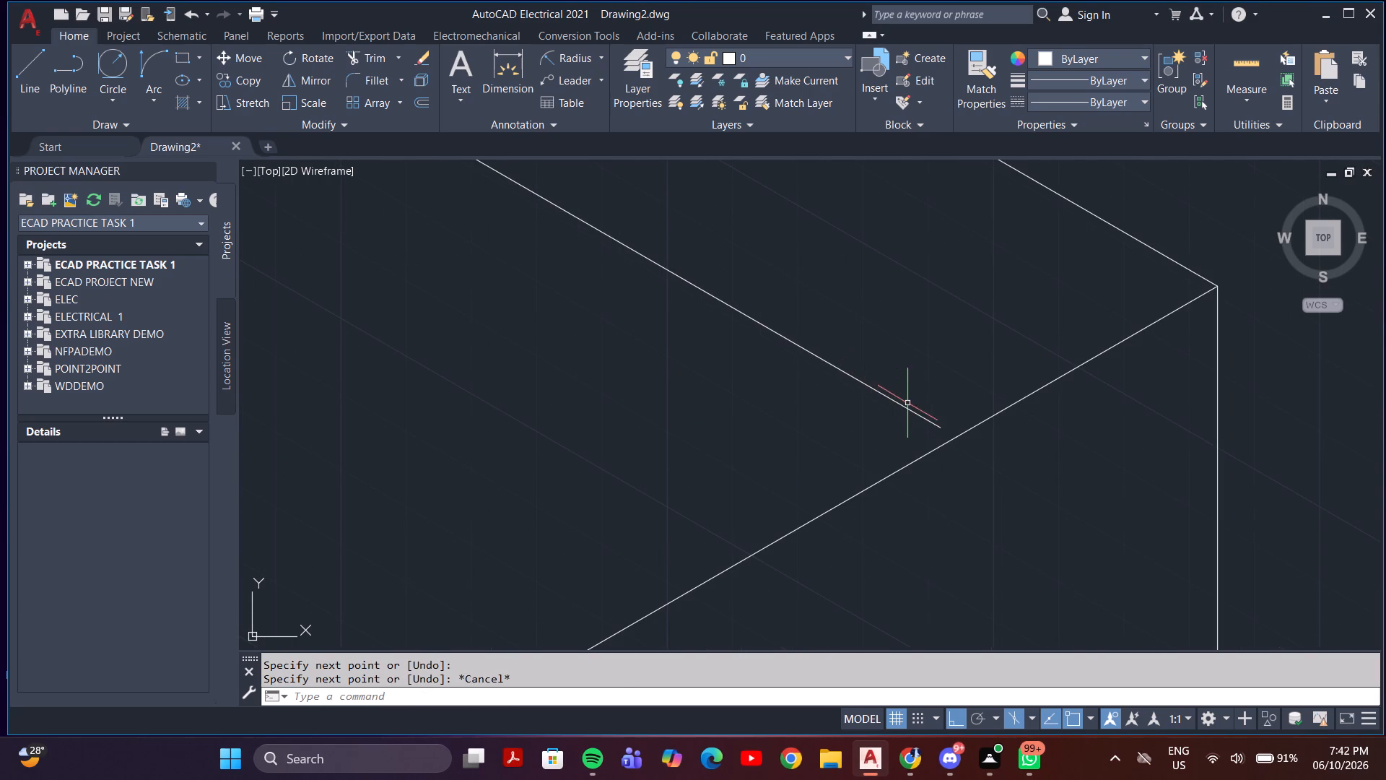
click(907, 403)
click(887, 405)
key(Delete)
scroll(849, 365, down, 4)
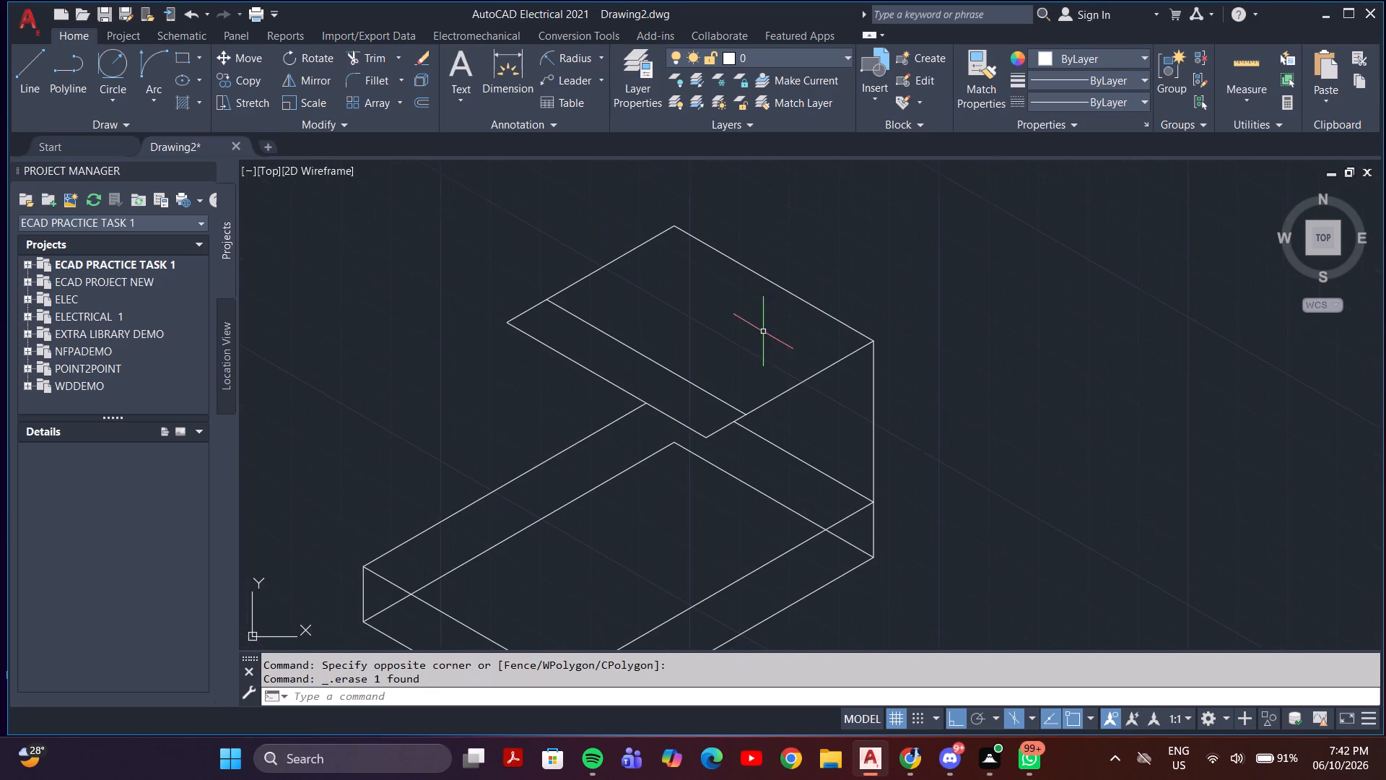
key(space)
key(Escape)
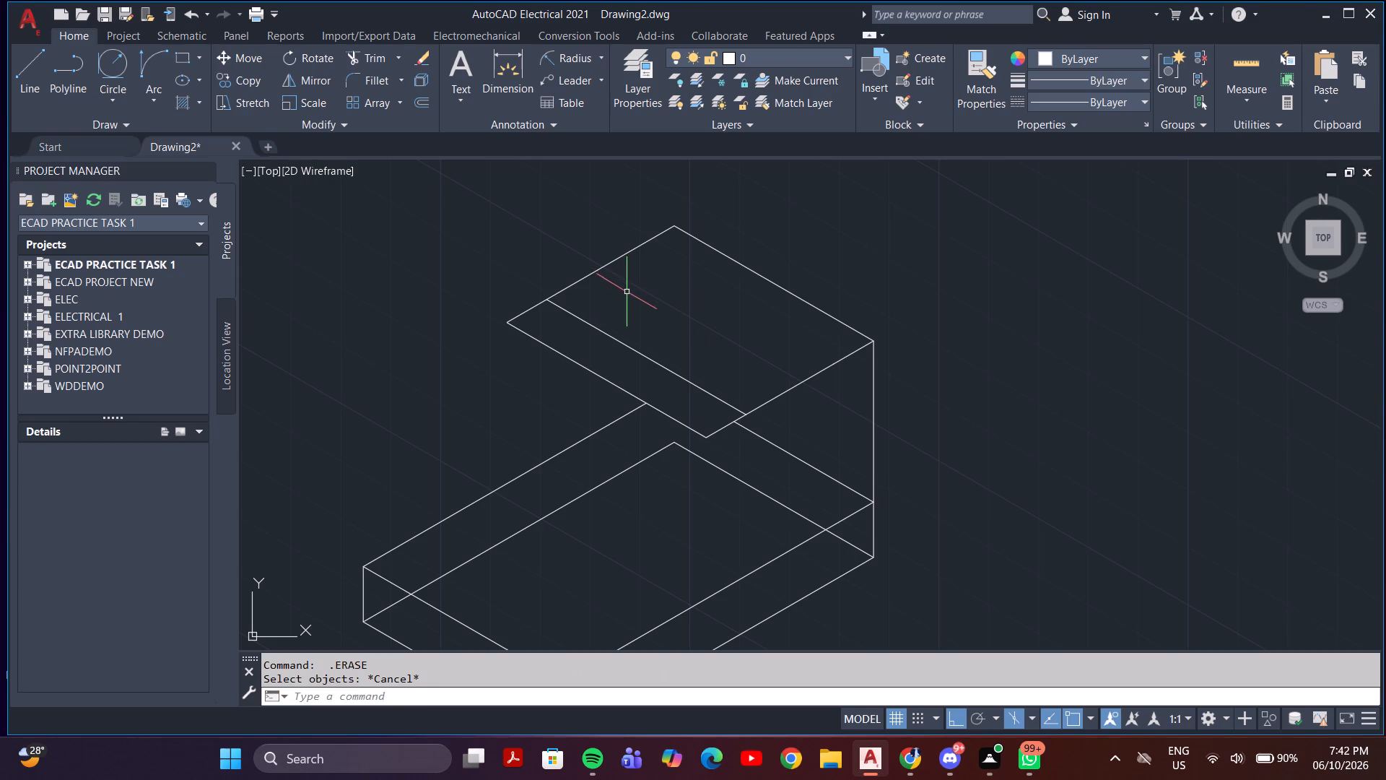
Draw a line across the upper face between the 10 mm division points nearest its back and rightmost corners.
key(l)
key(Return)
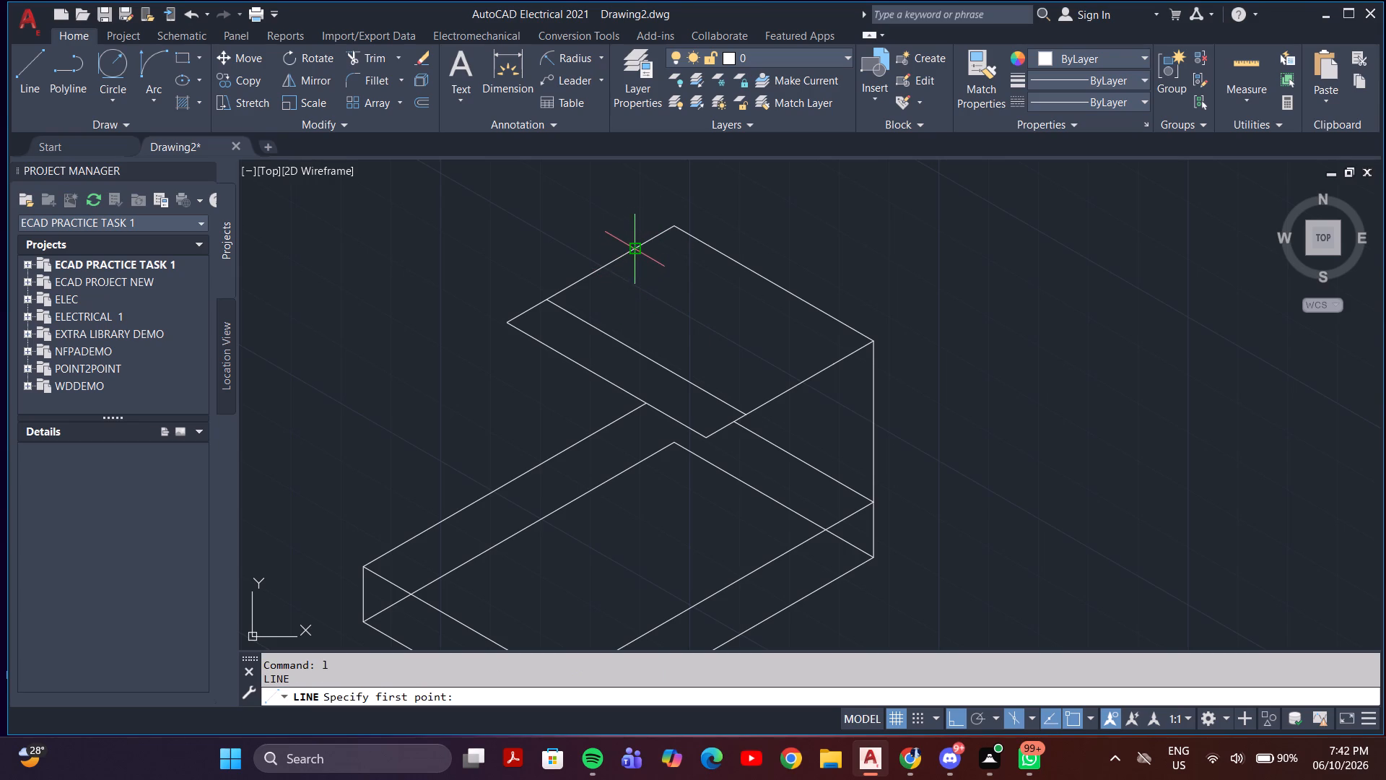
click(633, 246)
click(836, 366)
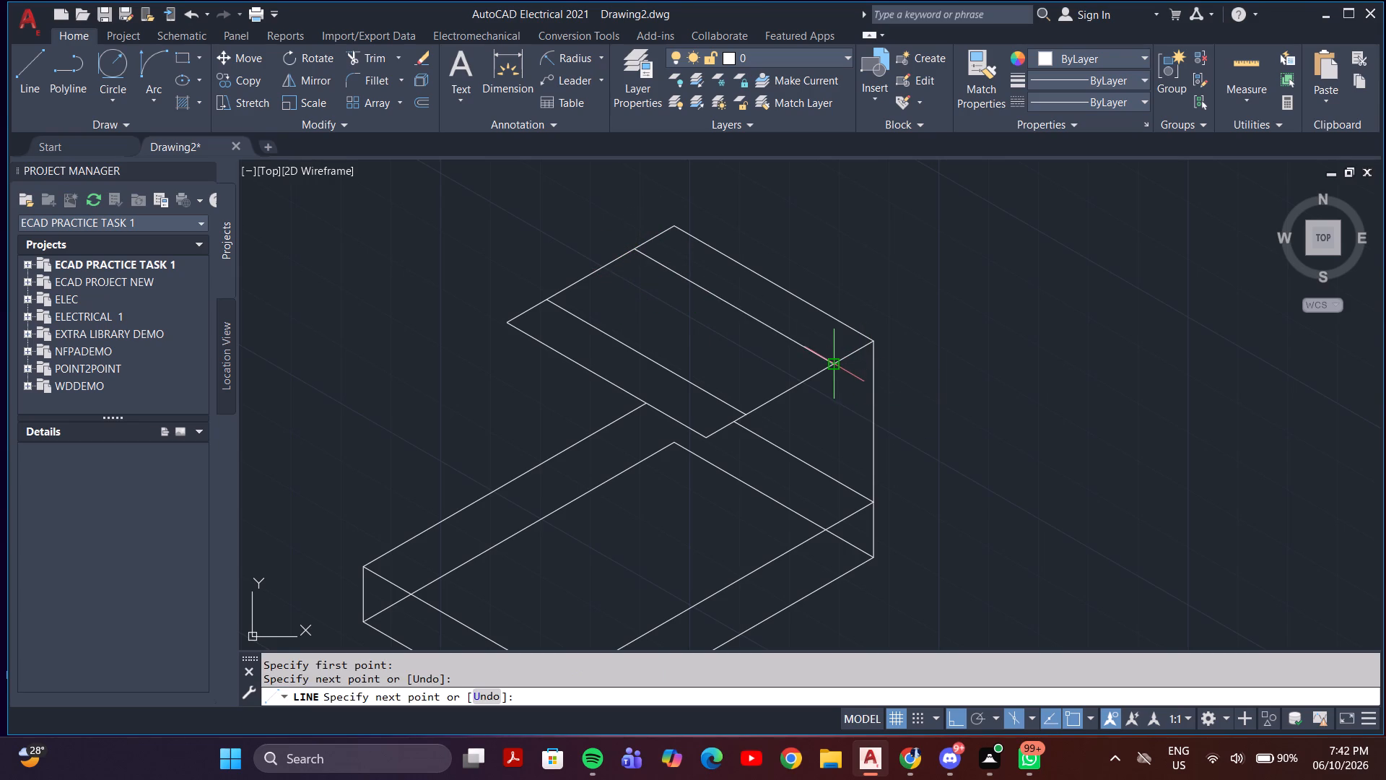
key(Escape)
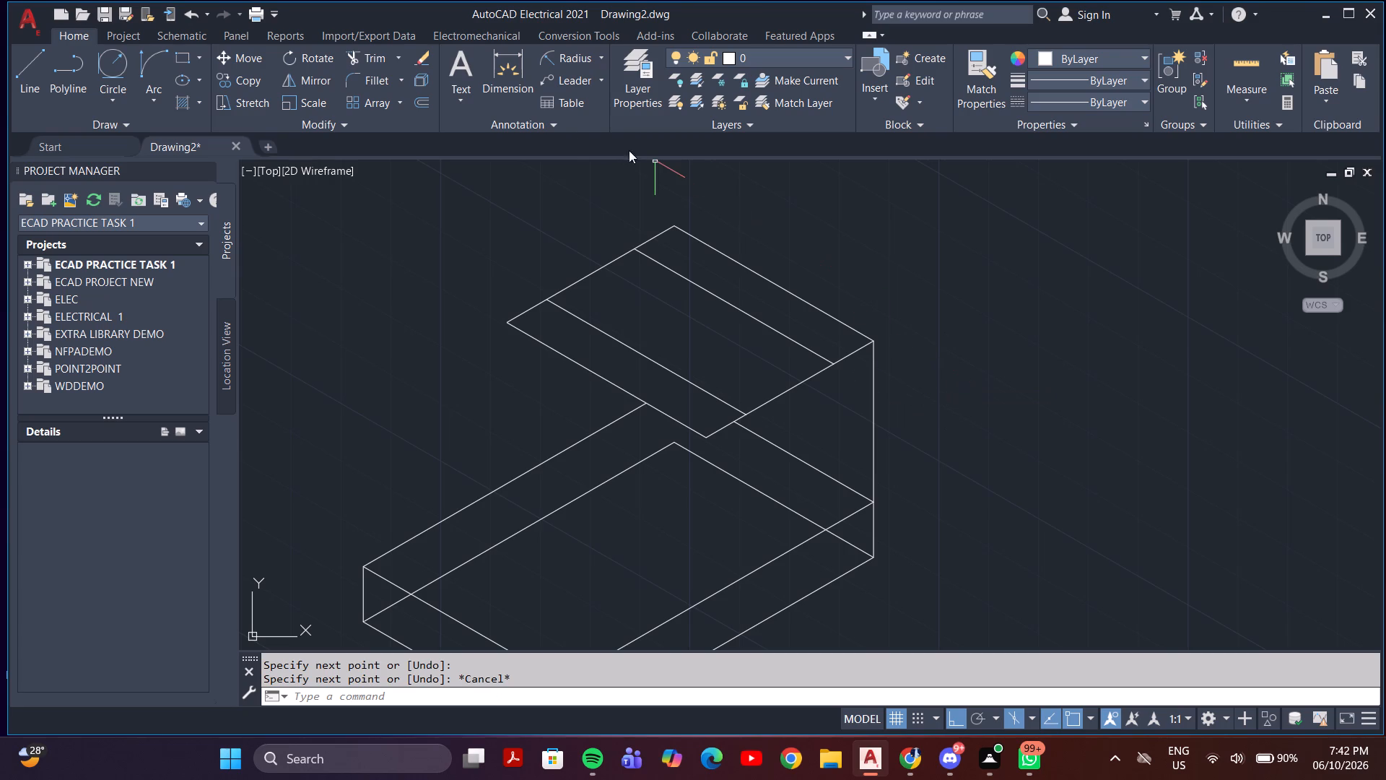
Draw 10 mm along the upper face's back-right edge from its back corner, then in isoplane Top continue across the face past the front-left edge.
click(22, 74)
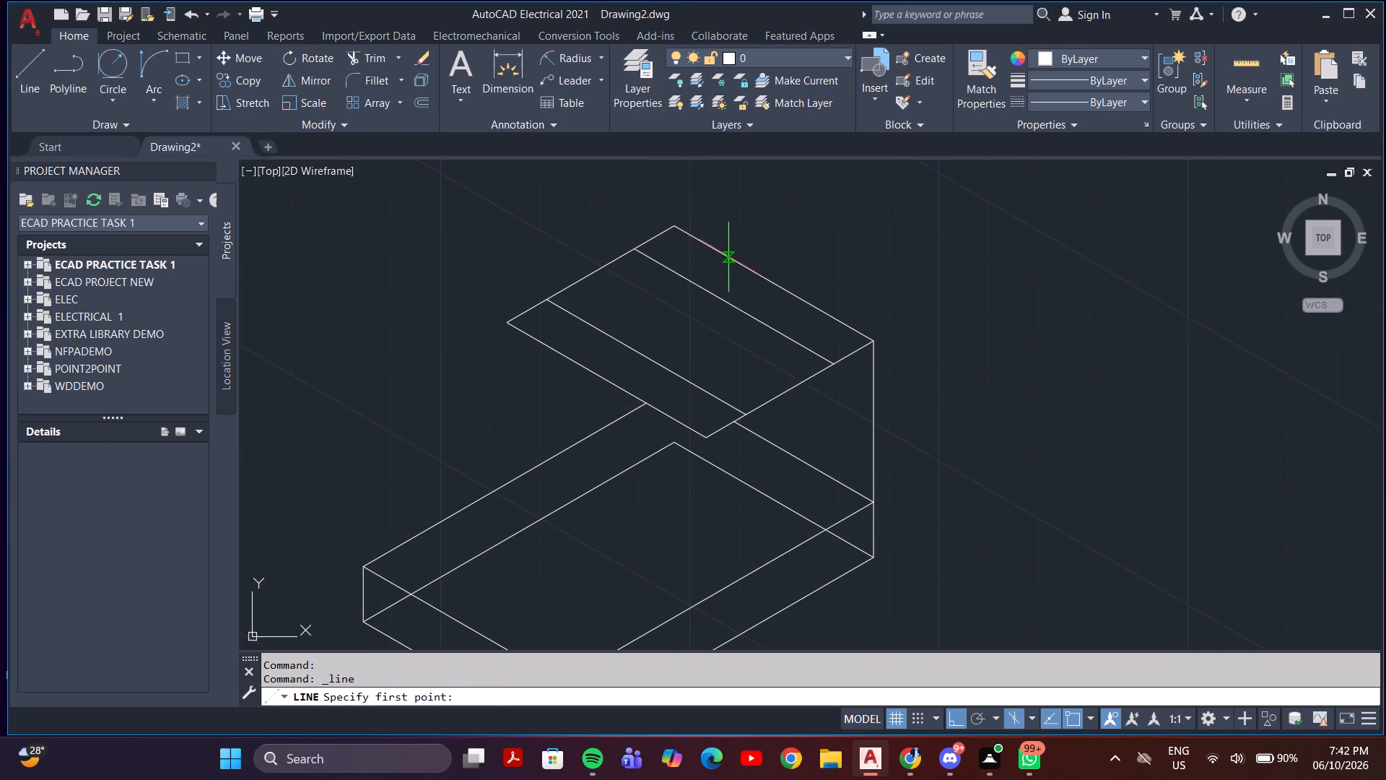
click(674, 230)
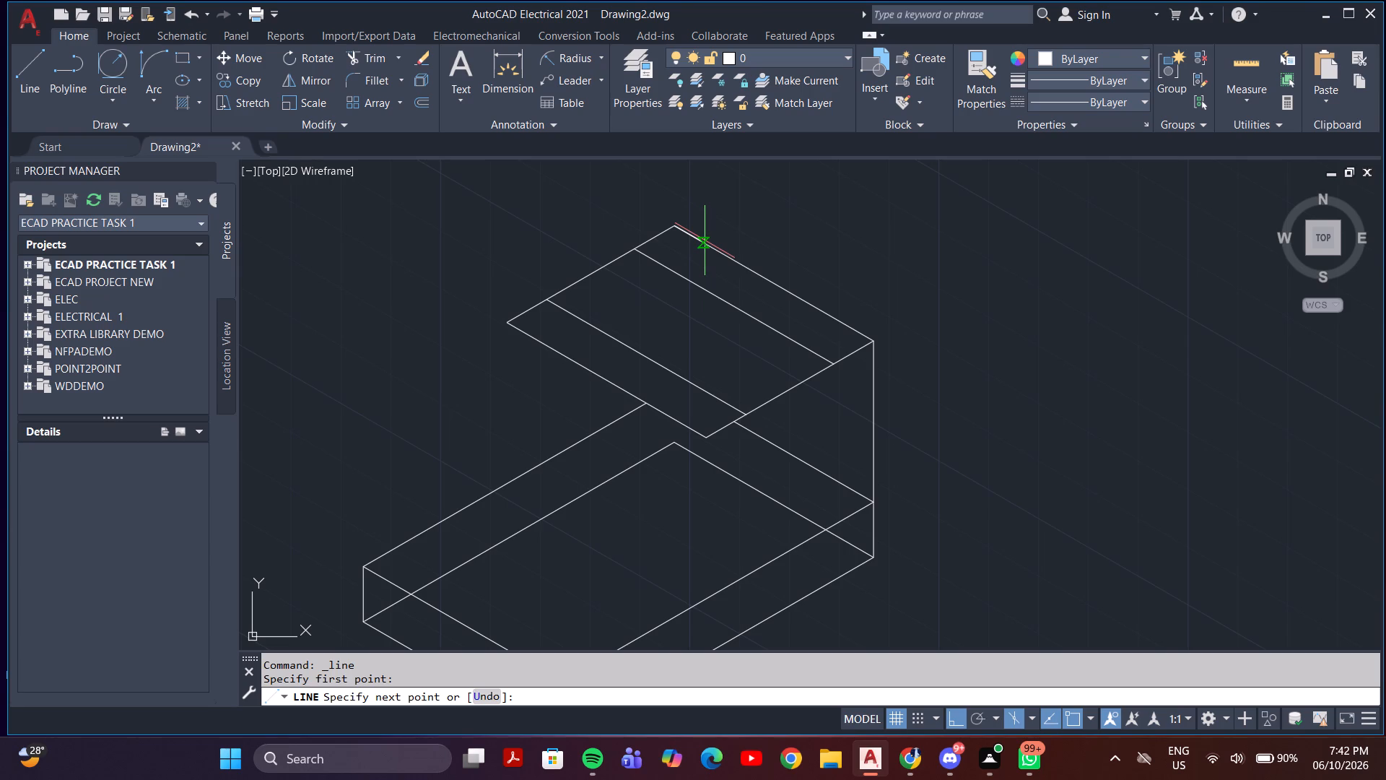
key(1)
key(0)
key(Return)
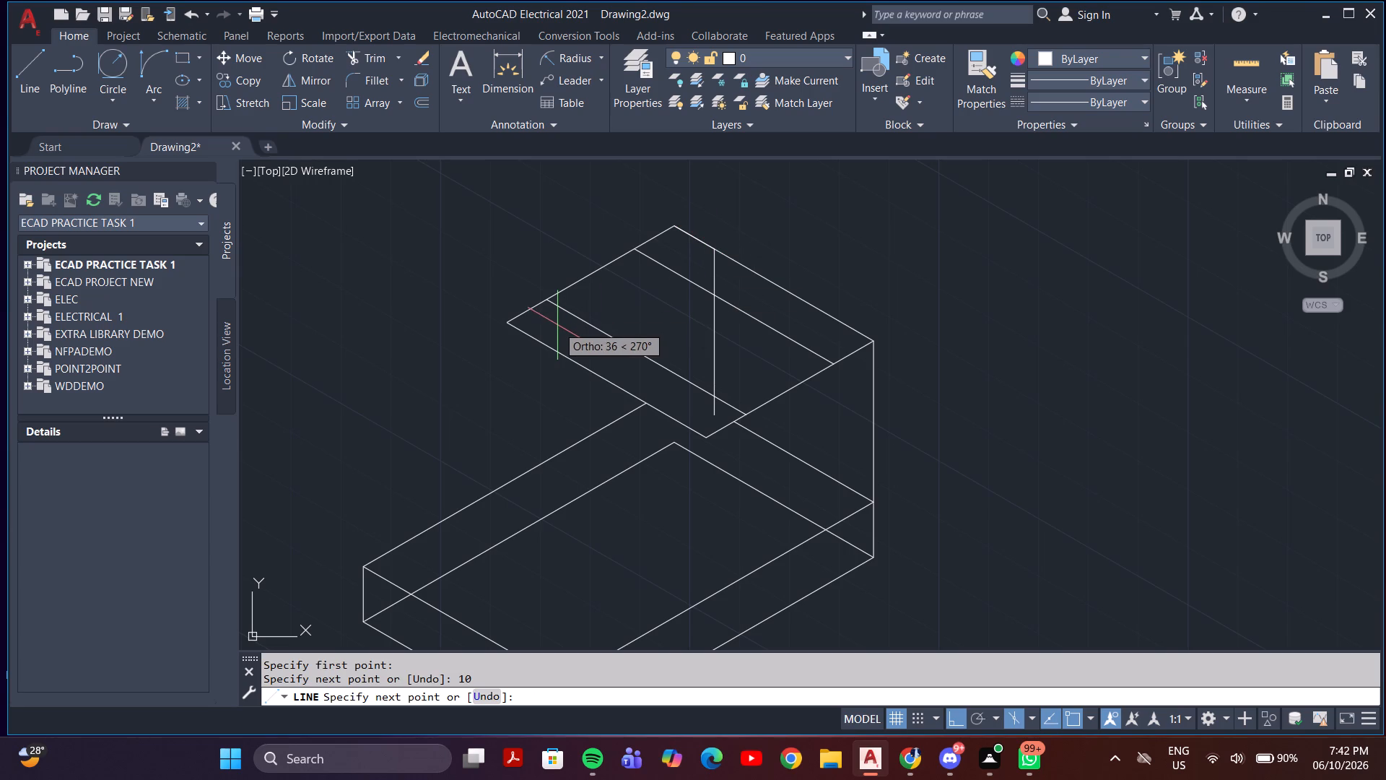
key(F5)
click(507, 349)
key(Escape)
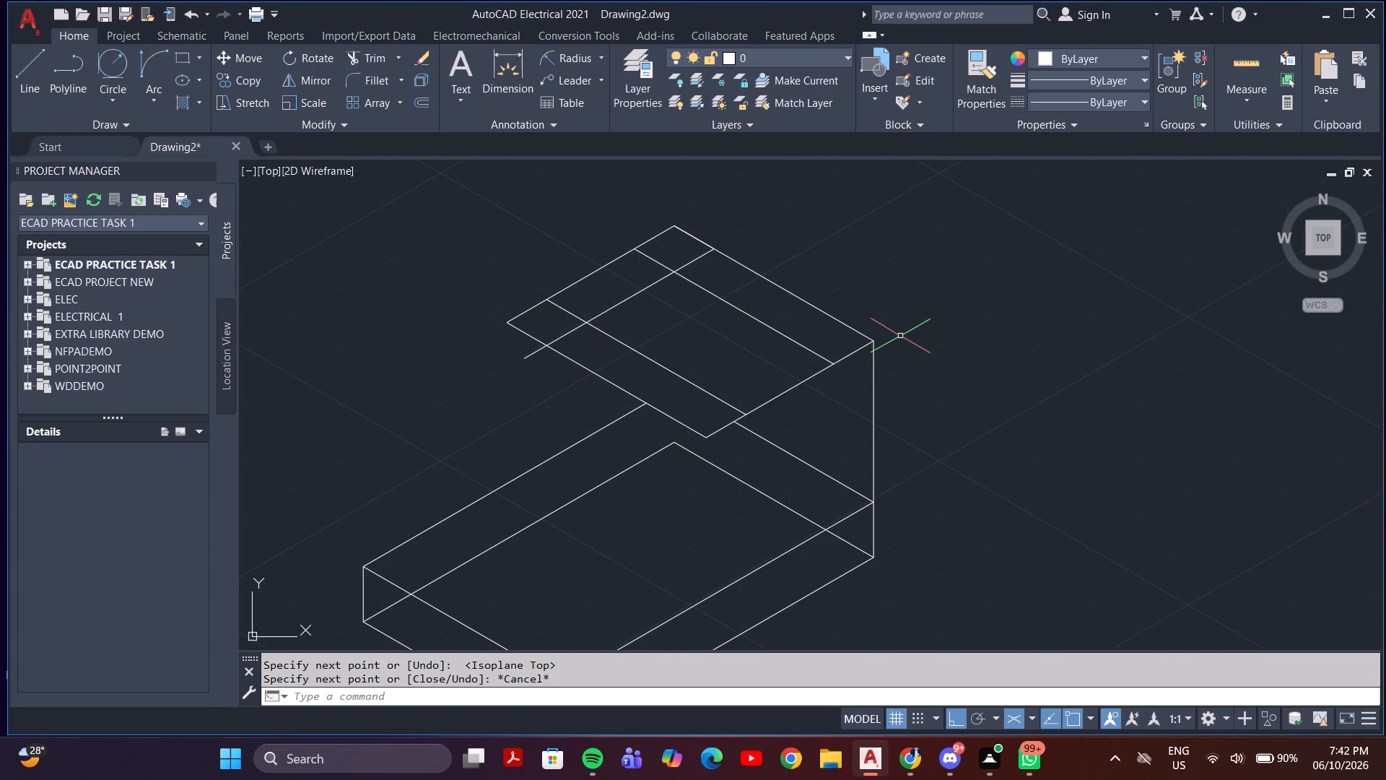
Draw 10 mm along the back-right edge from the upper face's rightmost corner, and continue across the face past its front-left edge.
key(l)
key(Return)
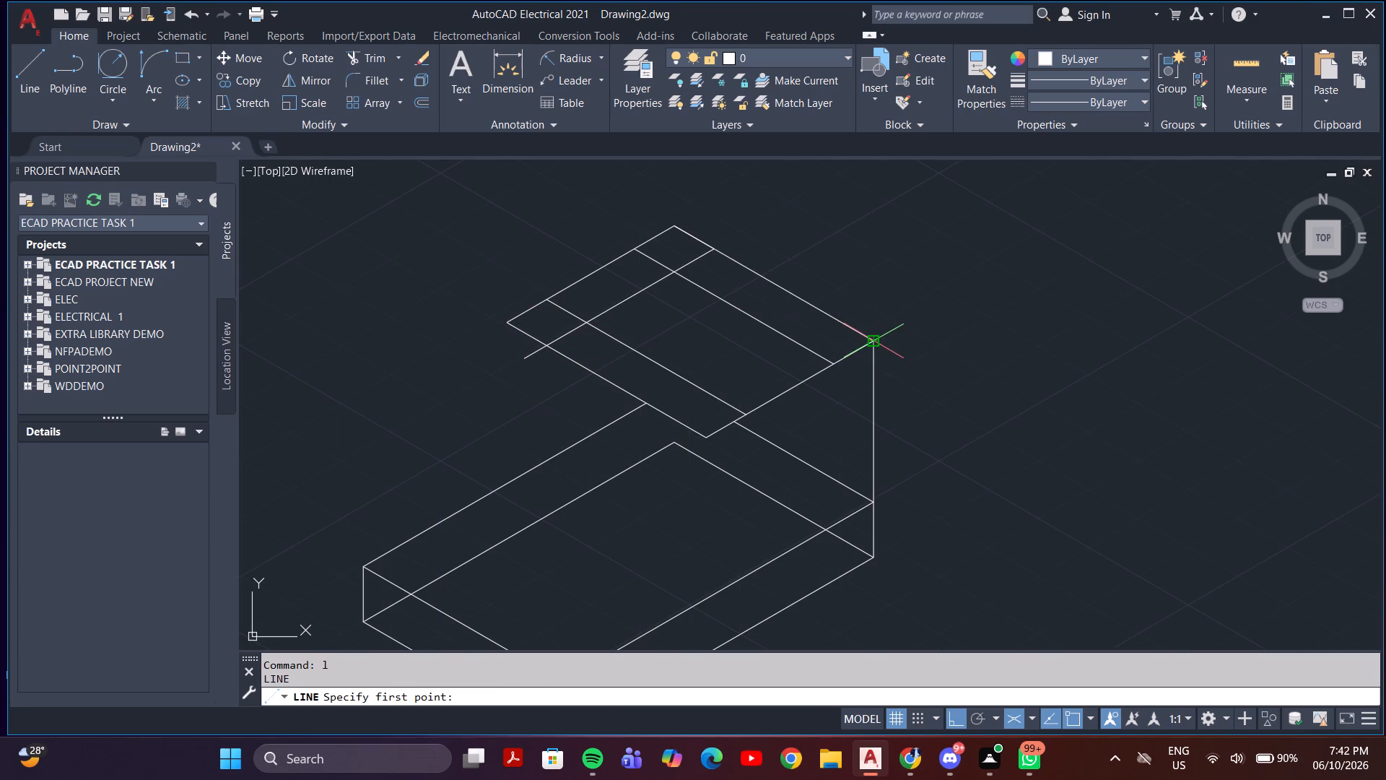
click(872, 342)
text(10)
key(Return)
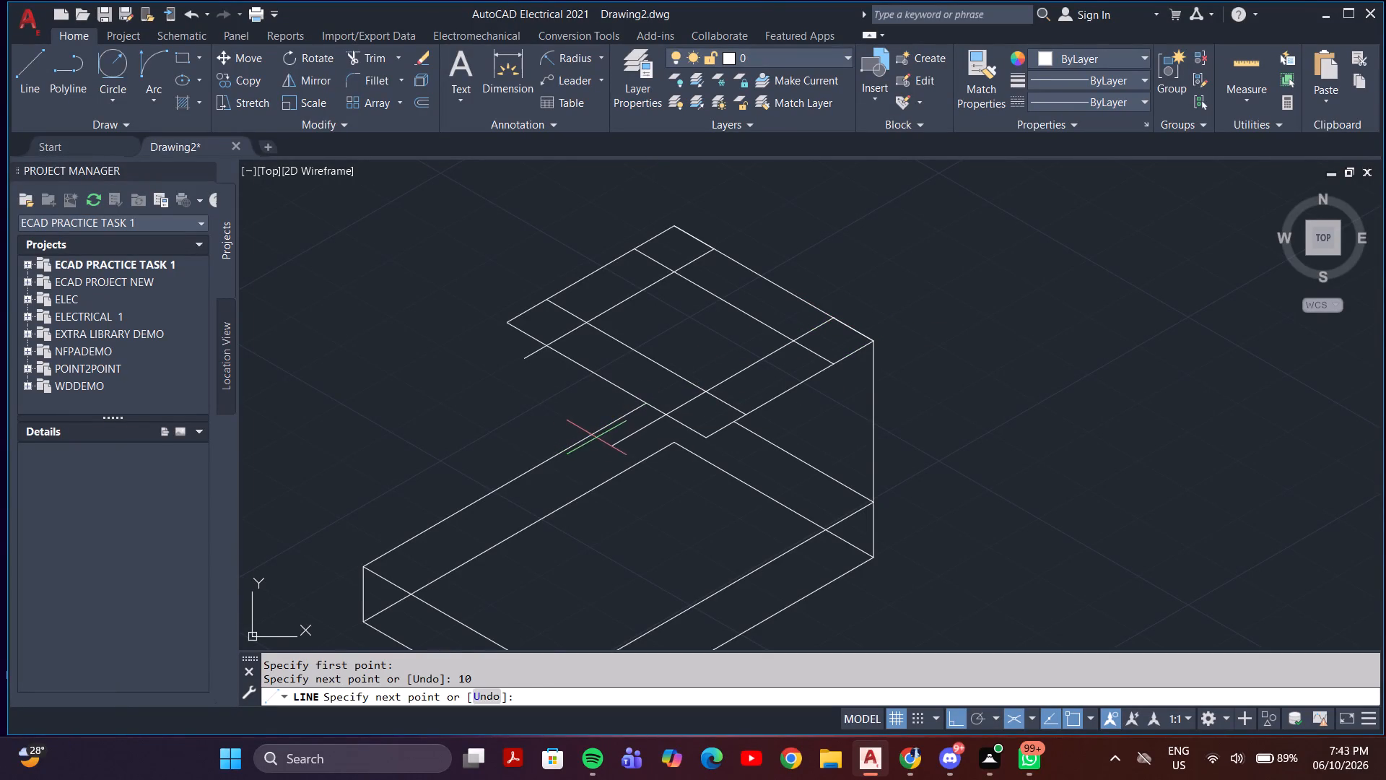
click(598, 439)
key(Escape)
Trim the ends of the two cross lines that overhang the upper face's front-left edge.
text(tr)
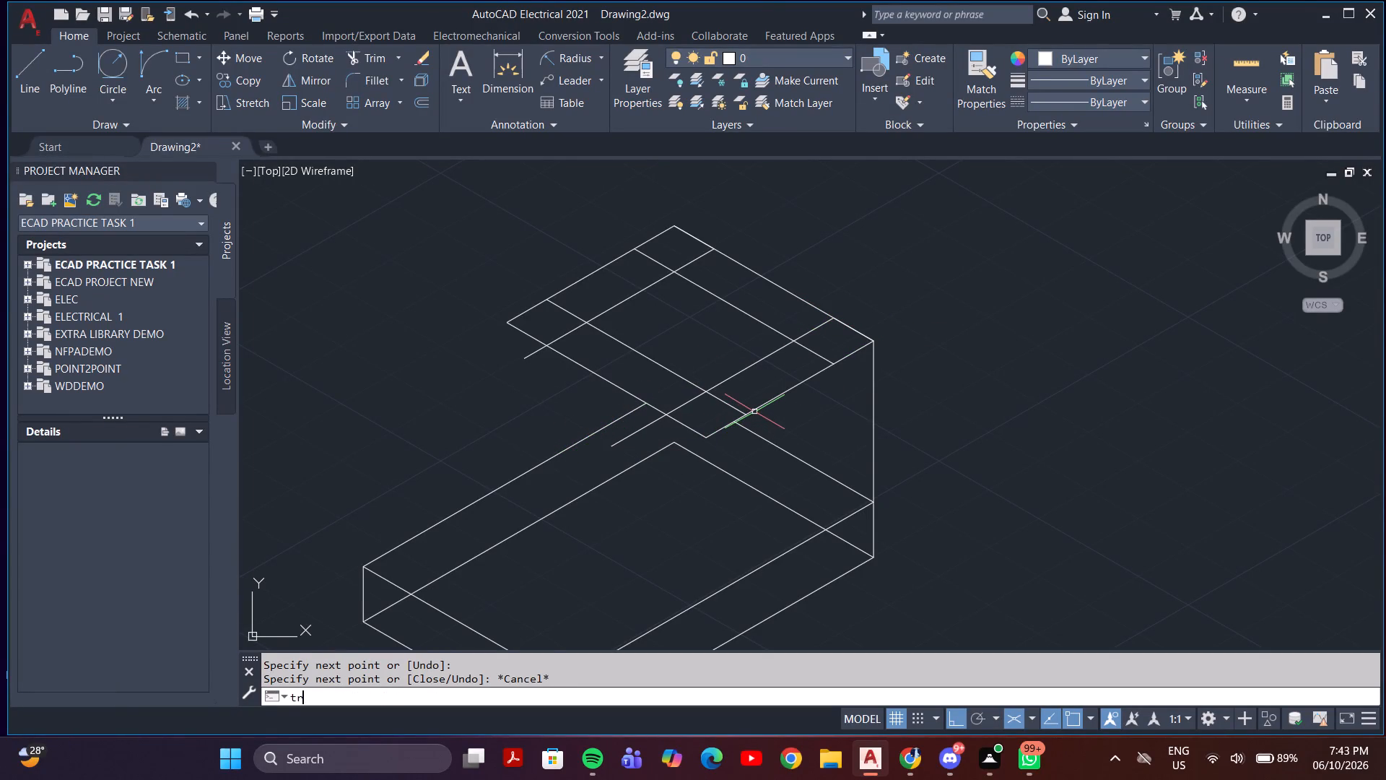
key(Return)
click(640, 430)
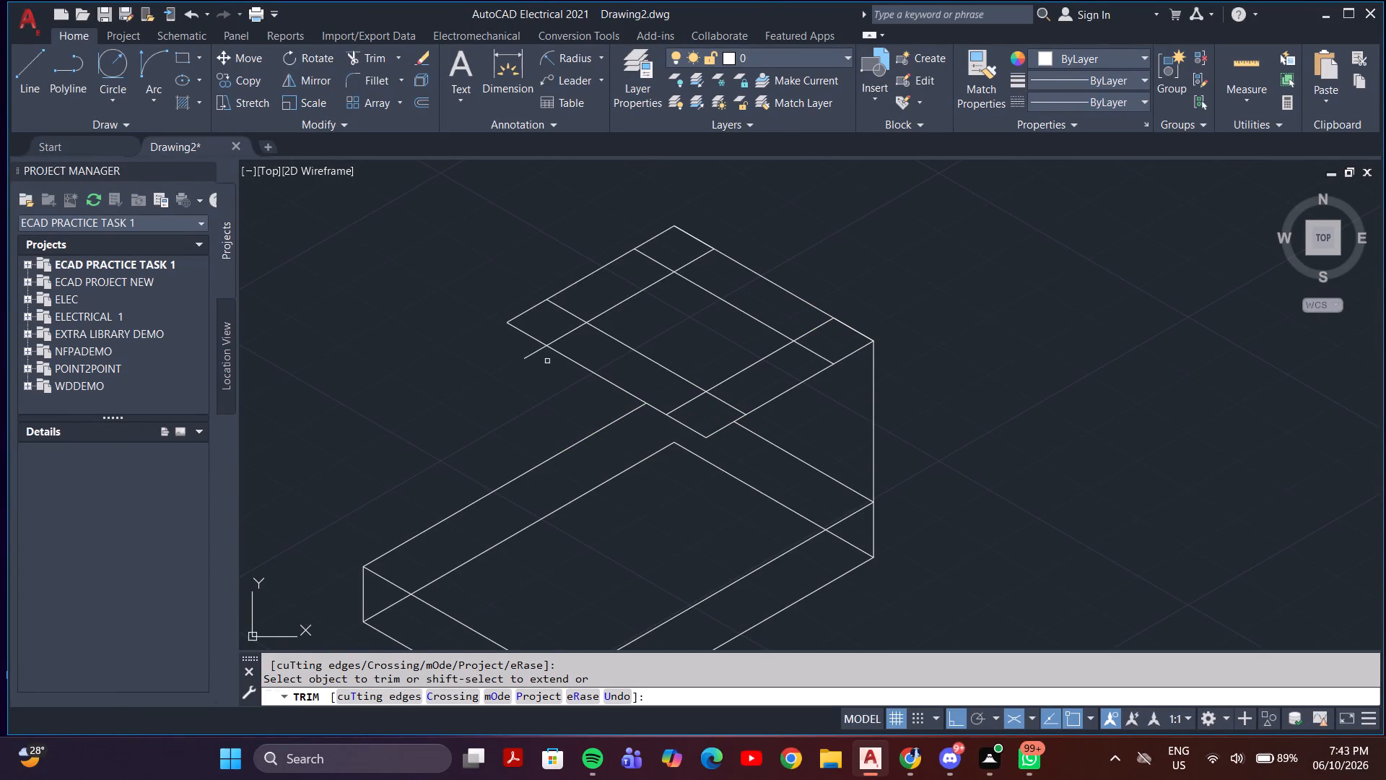
click(540, 352)
Trim the inset lines' excess segments at the upper face's leftmost and back corners, back to where they intersect.
scroll(561, 346, up, 2)
click(570, 337)
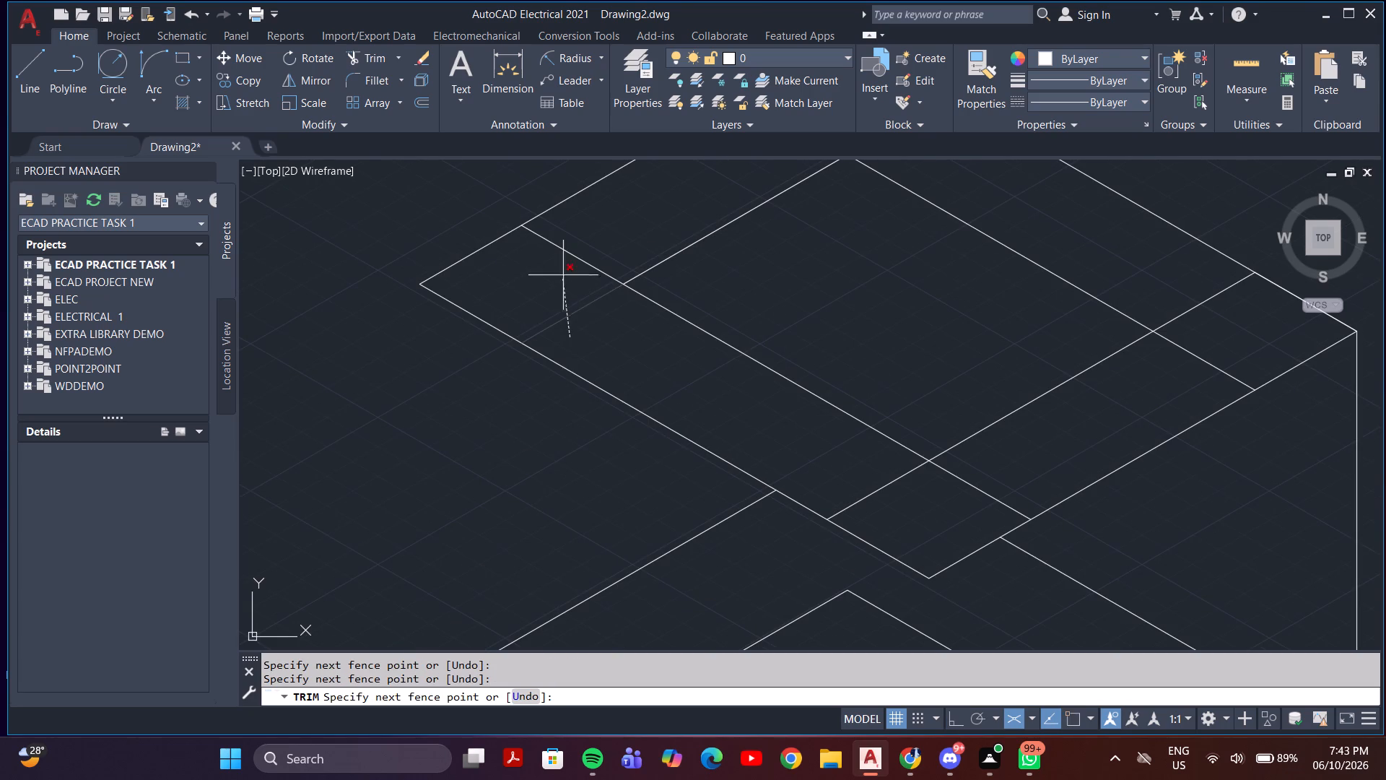
click(577, 247)
scroll(638, 271, down, 2)
middle_drag(695, 298, 557, 379)
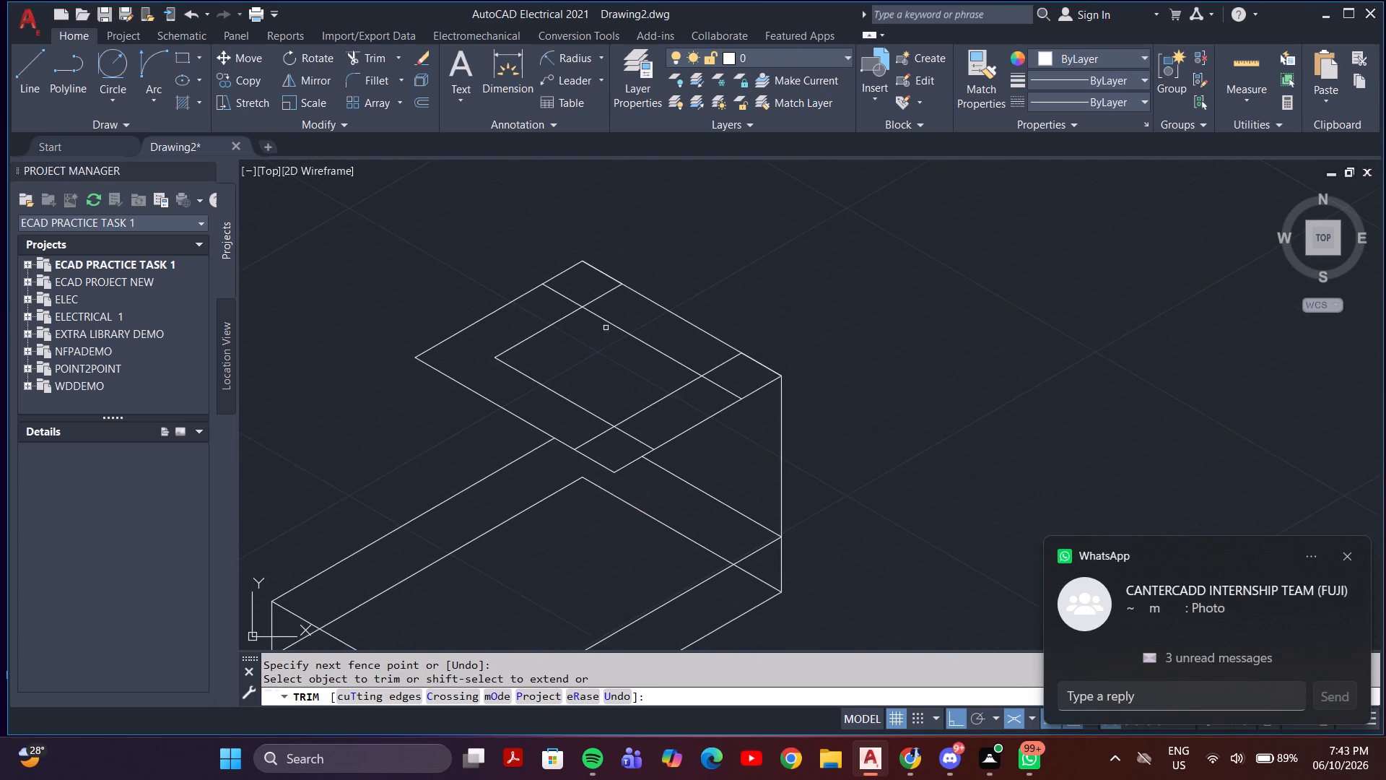
scroll(606, 326, up, 1)
click(524, 288)
click(547, 264)
drag(582, 269, 593, 274)
click(623, 292)
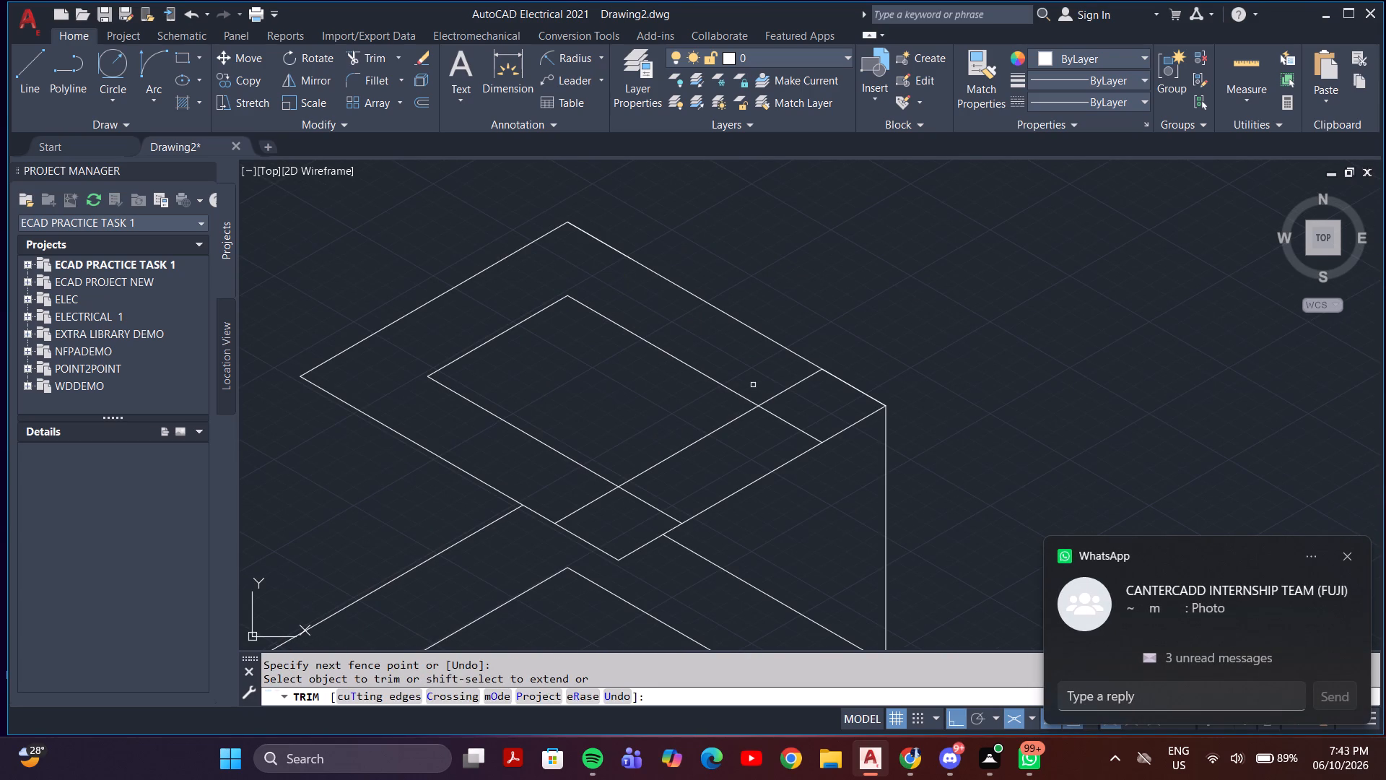
Trim the inset lines' excess segments at the upper face's rightmost and front corners to leave a closed inner outline.
click(755, 385)
double_click(793, 407)
click(770, 438)
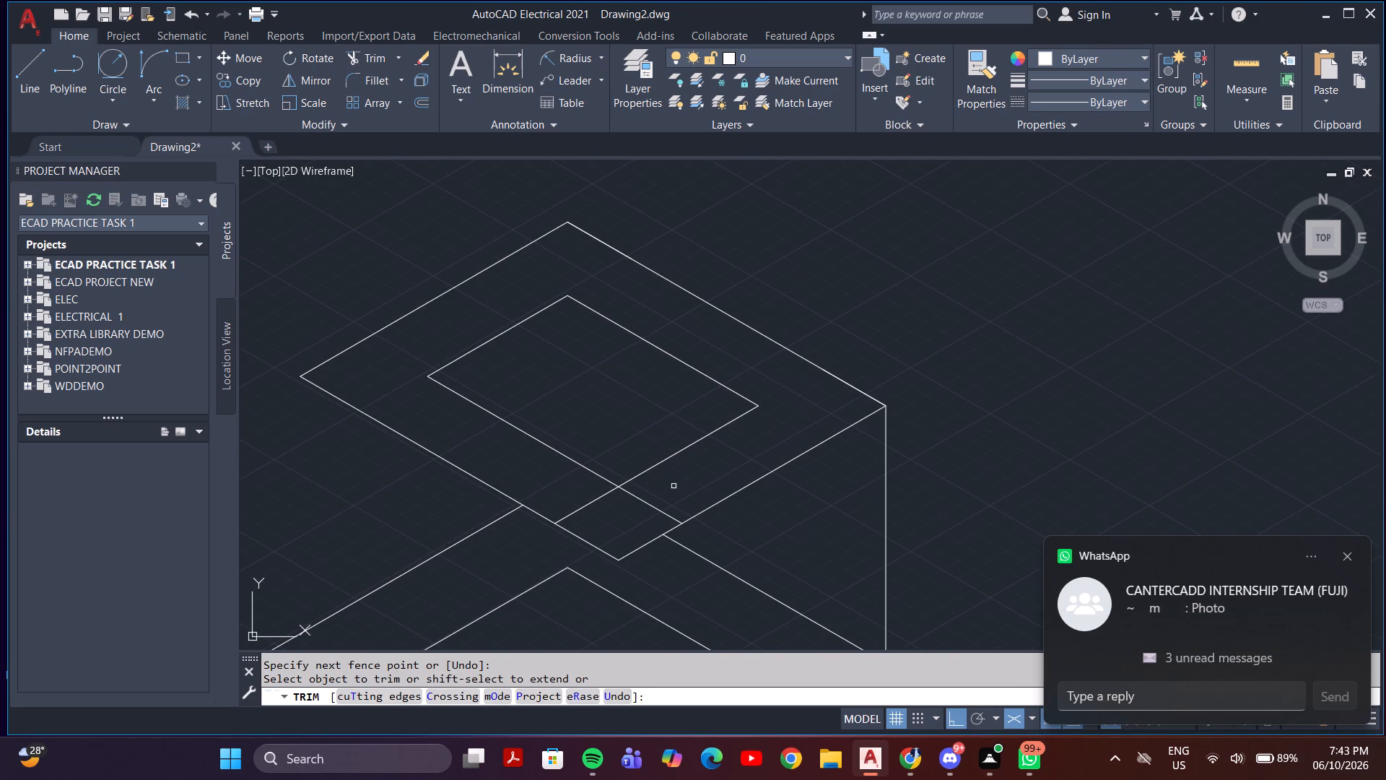
click(665, 497)
click(642, 524)
click(607, 524)
click(577, 485)
scroll(577, 472, down, 1)
middle_drag(636, 434, 828, 282)
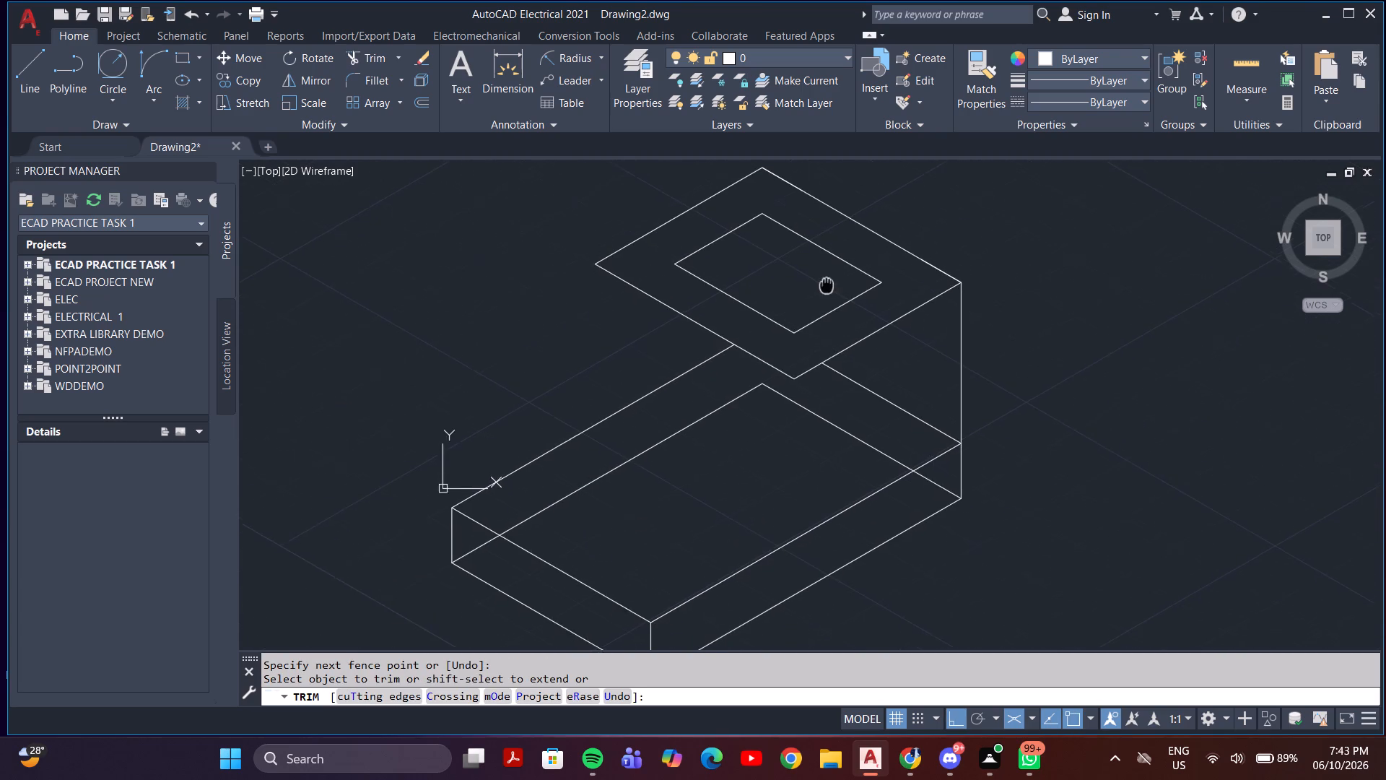
middle_drag(828, 282, 828, 279)
key(Escape)
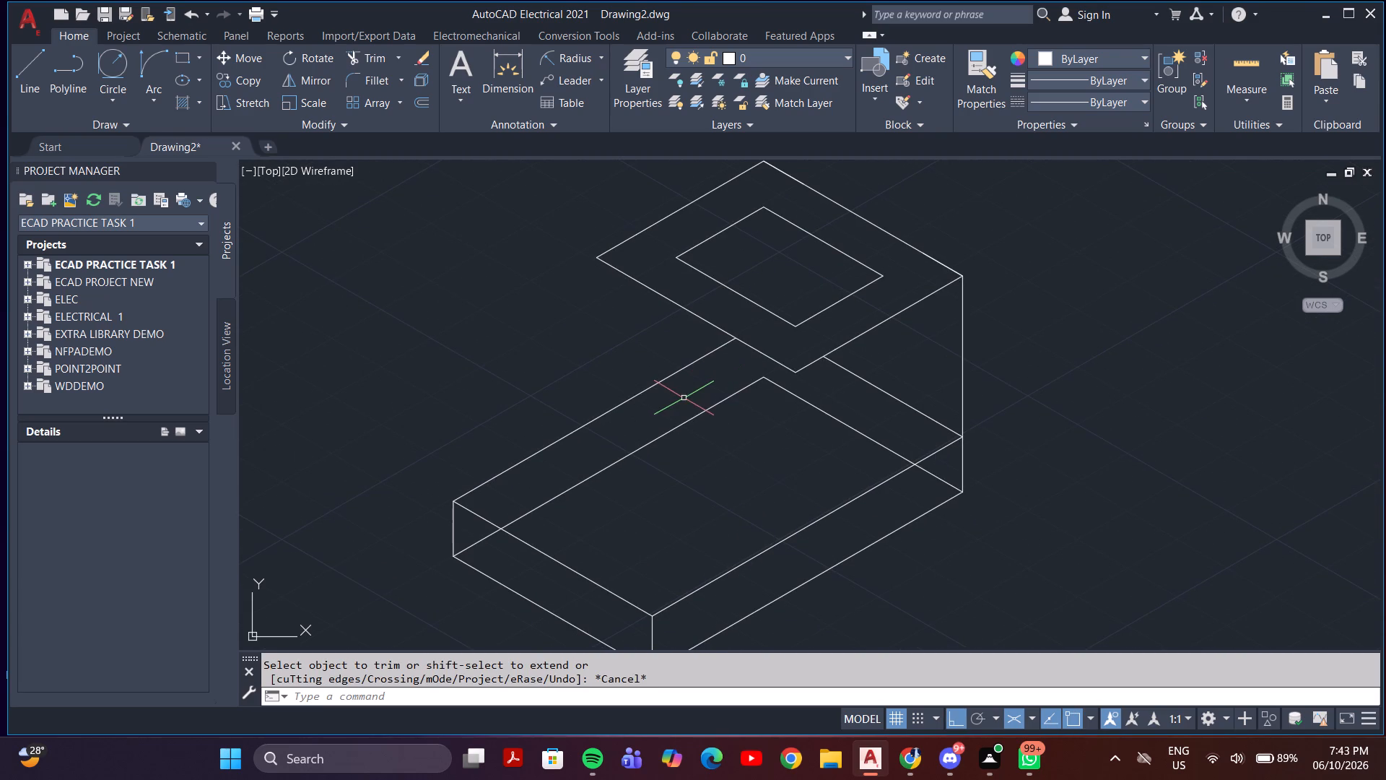
In isoplane Right, draw a vertical edge from the upper face's front corner down to the base's upper front-right edge.
key(l)
key(Return)
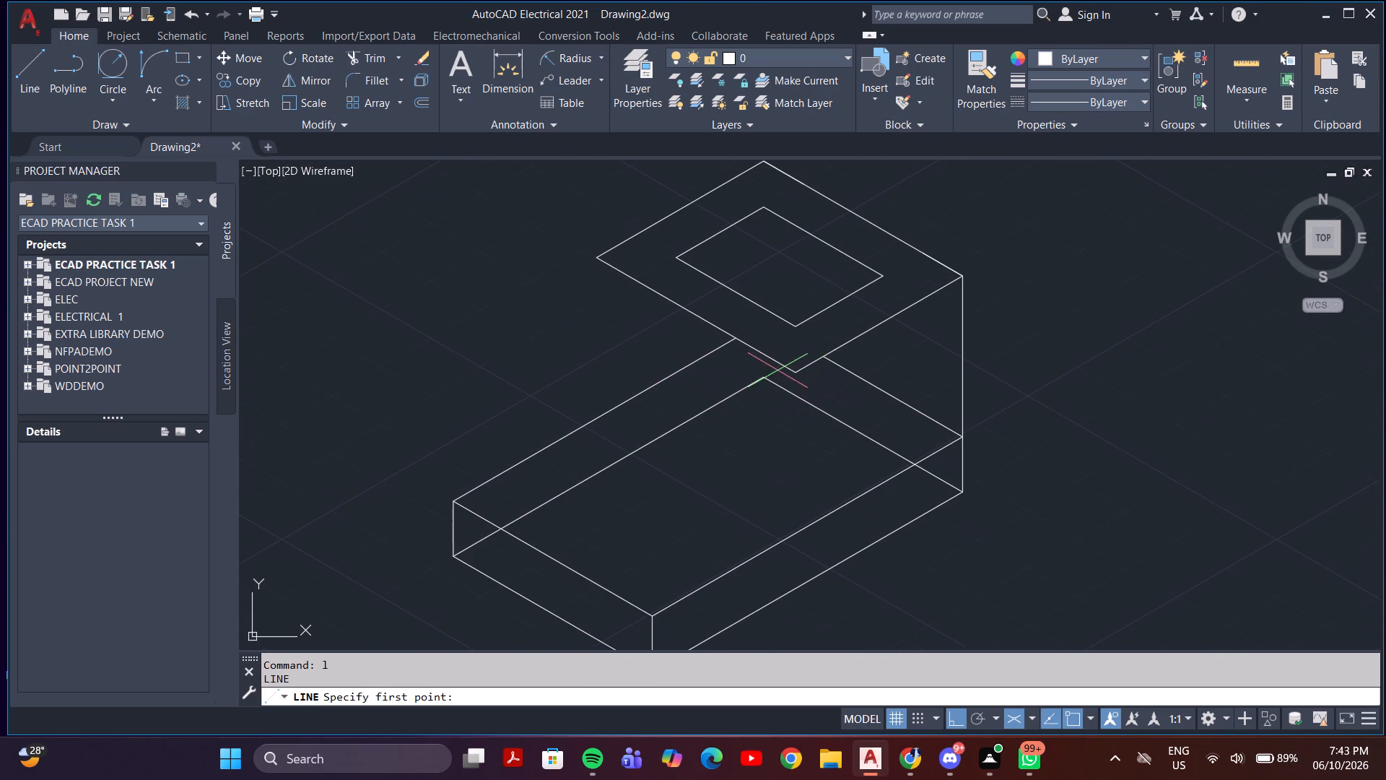
click(793, 372)
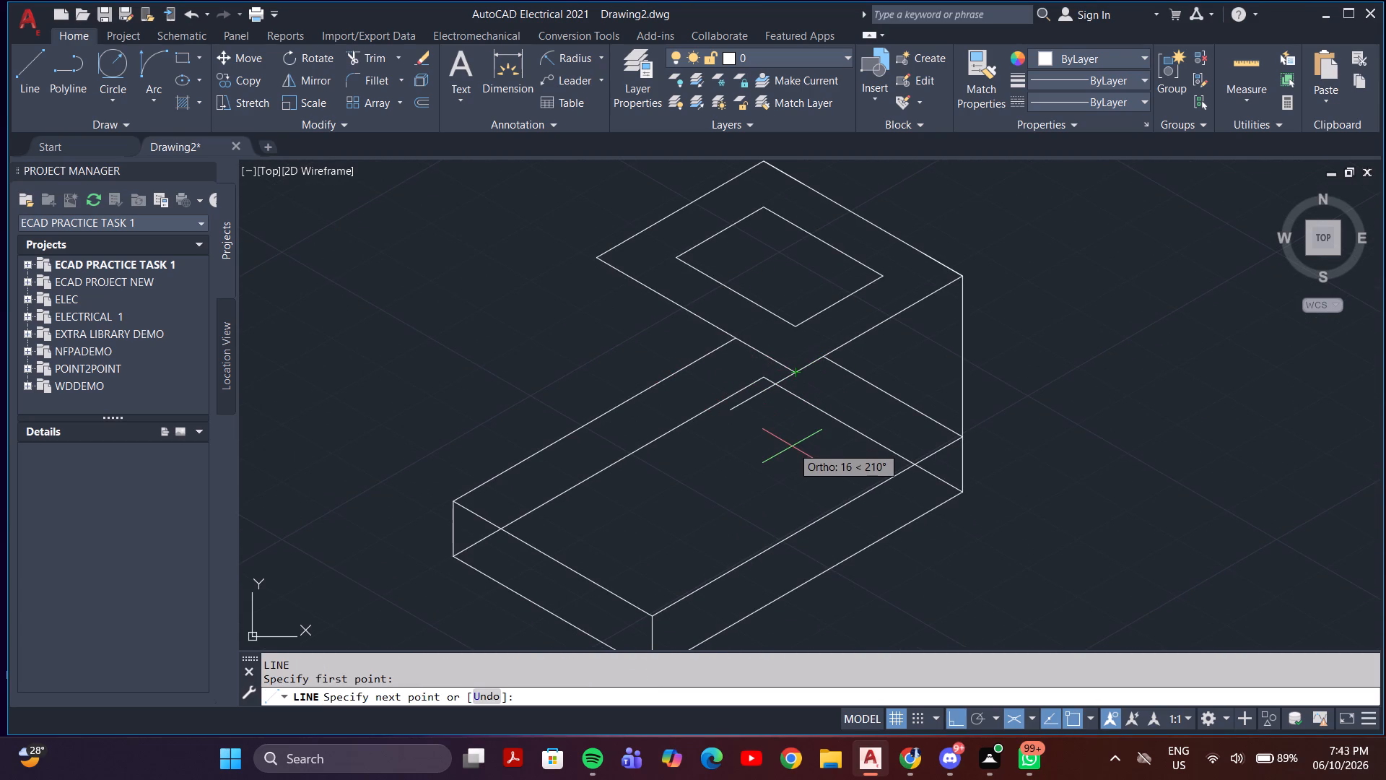
key(F5)
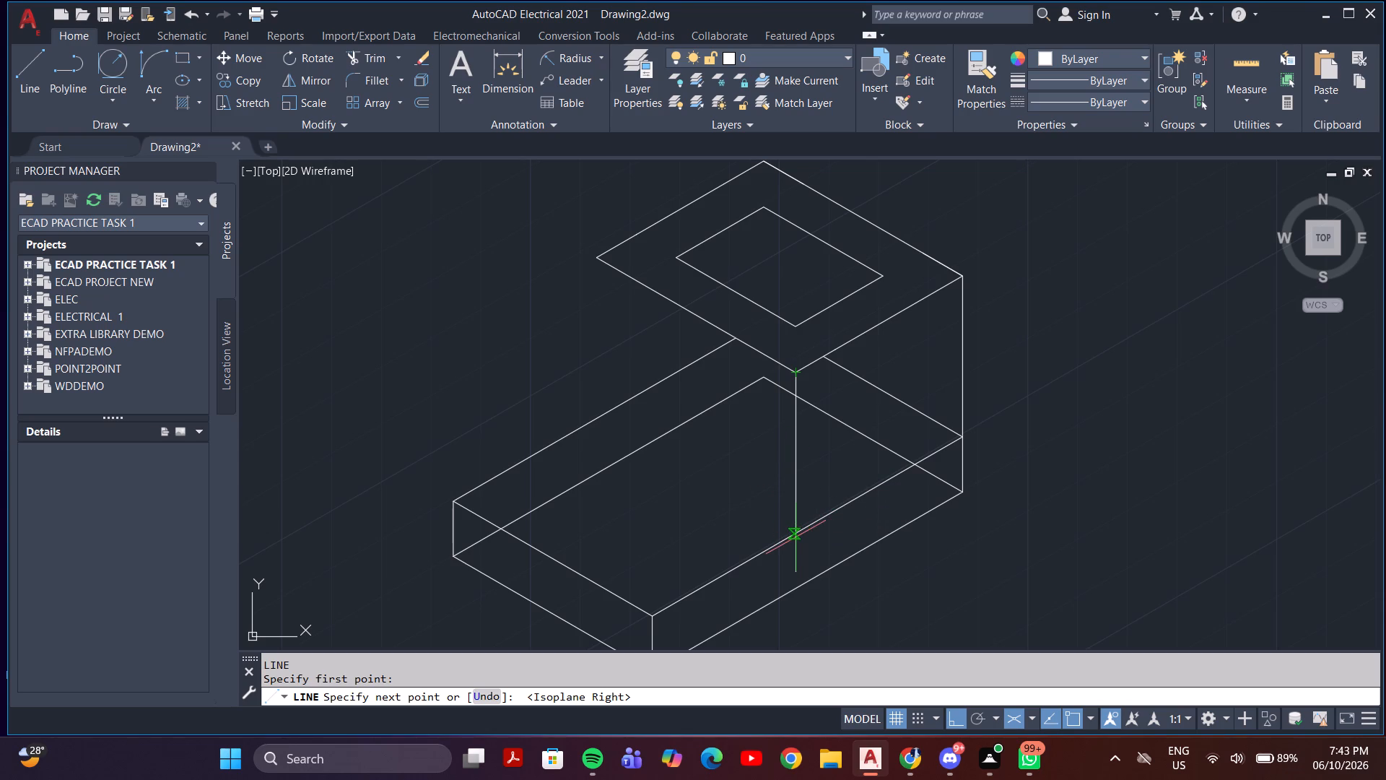
scroll(789, 546, up, 4)
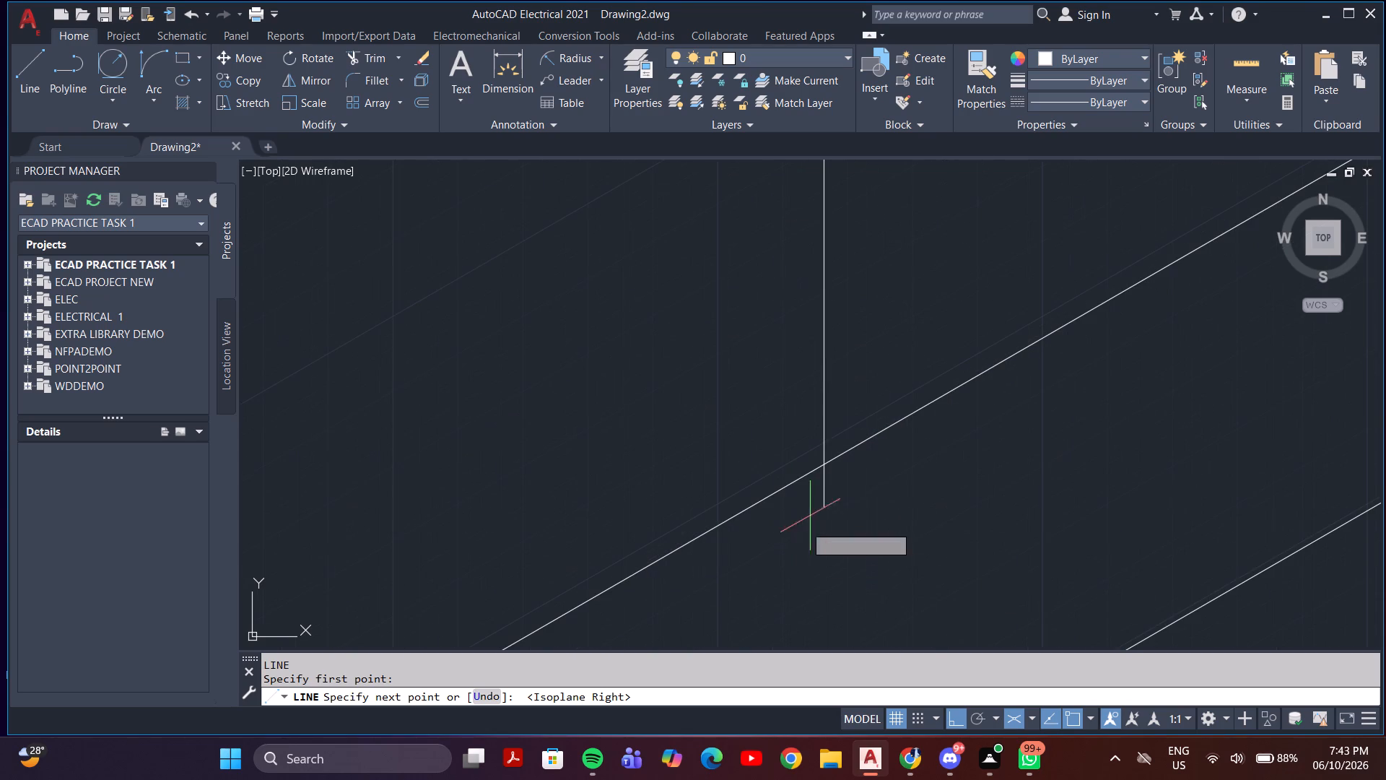
click(825, 471)
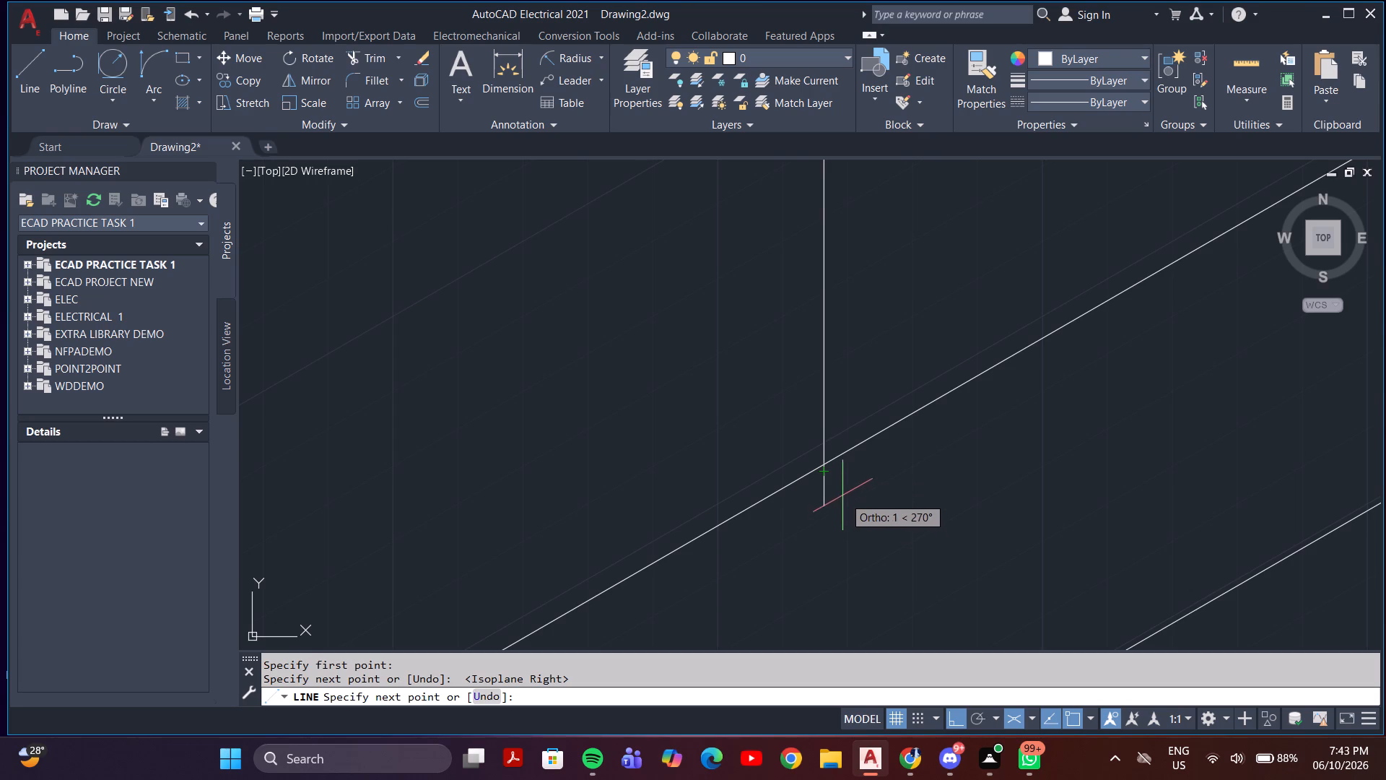
key(Escape)
Trim the short end of the new vertical edge that extends below the base's upper front-right edge.
scroll(850, 481, up, 3)
text(tr)
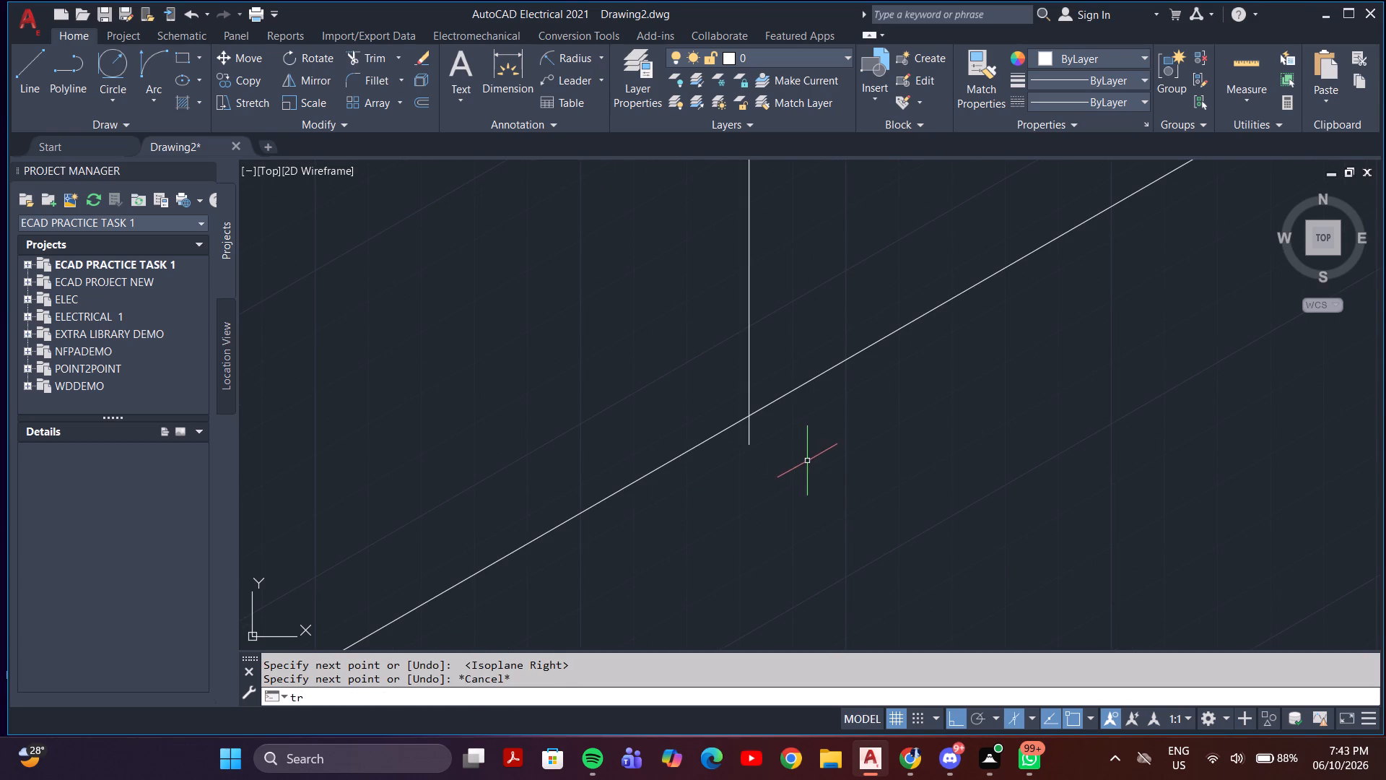
key(Return)
click(749, 434)
scroll(758, 437, down, 9)
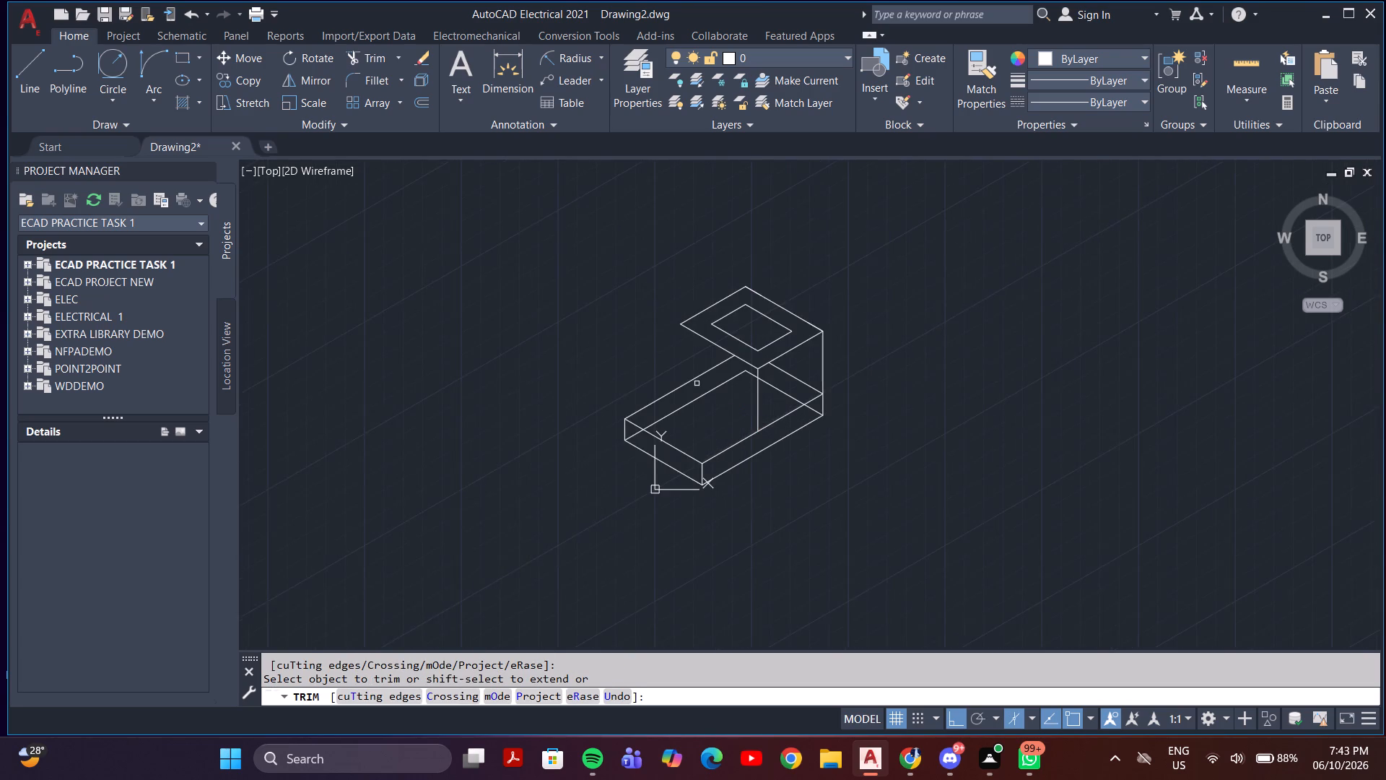
middle_drag(697, 382, 722, 465)
scroll(712, 427, up, 3)
middle_drag(702, 422, 658, 329)
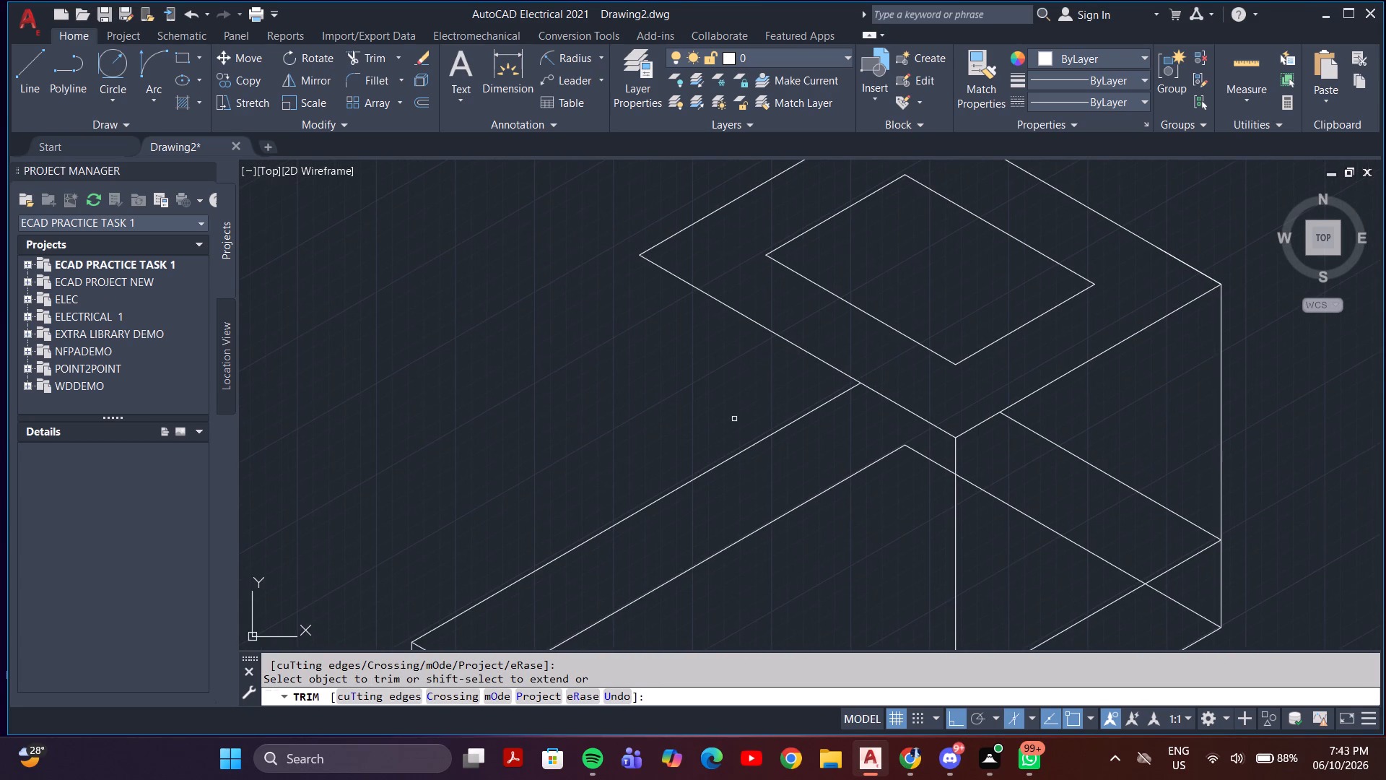
key(Escape)
Trim away all segments of the base's two hidden bottom edges, the back-left and the back-right one.
scroll(751, 450, down, 2)
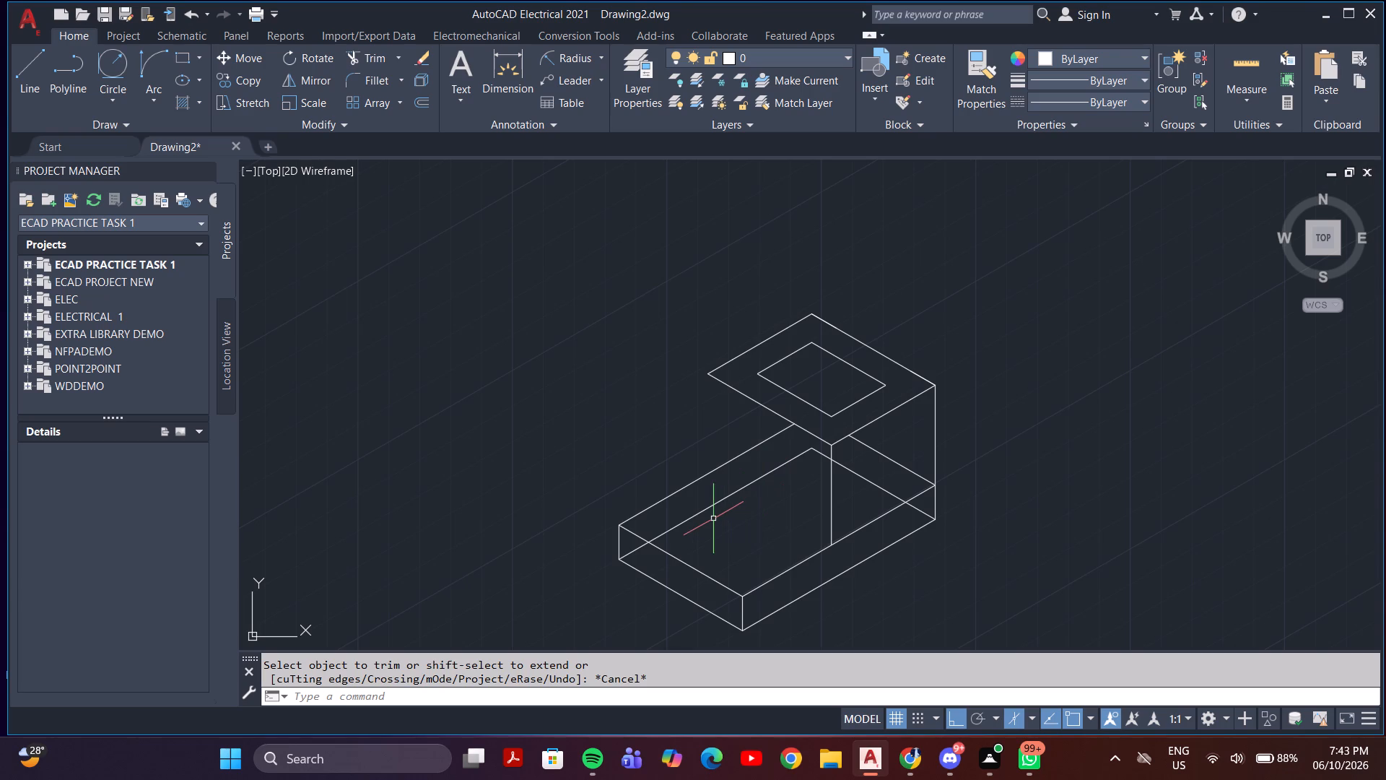
key(t)
key(r)
key(Return)
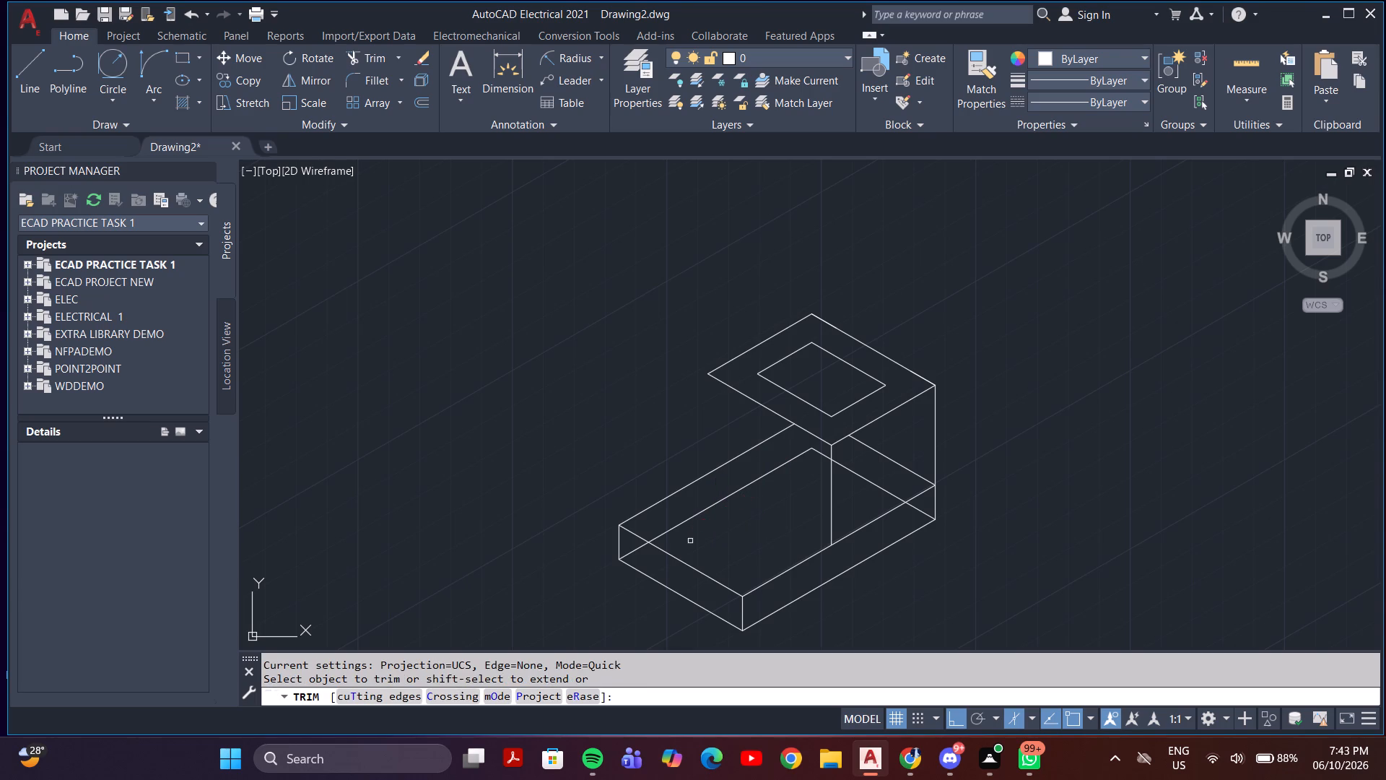
scroll(649, 537, up, 3)
click(608, 583)
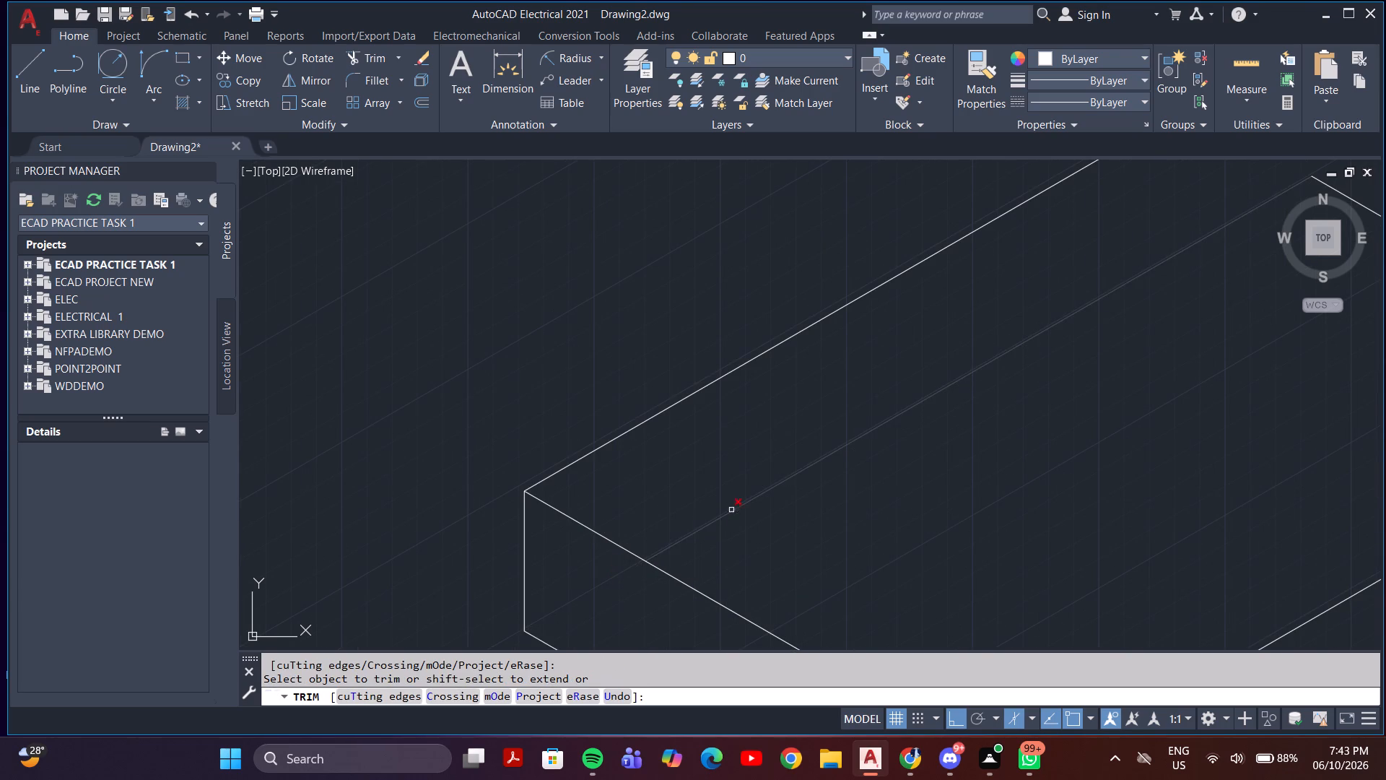
click(731, 513)
scroll(808, 484, down, 3)
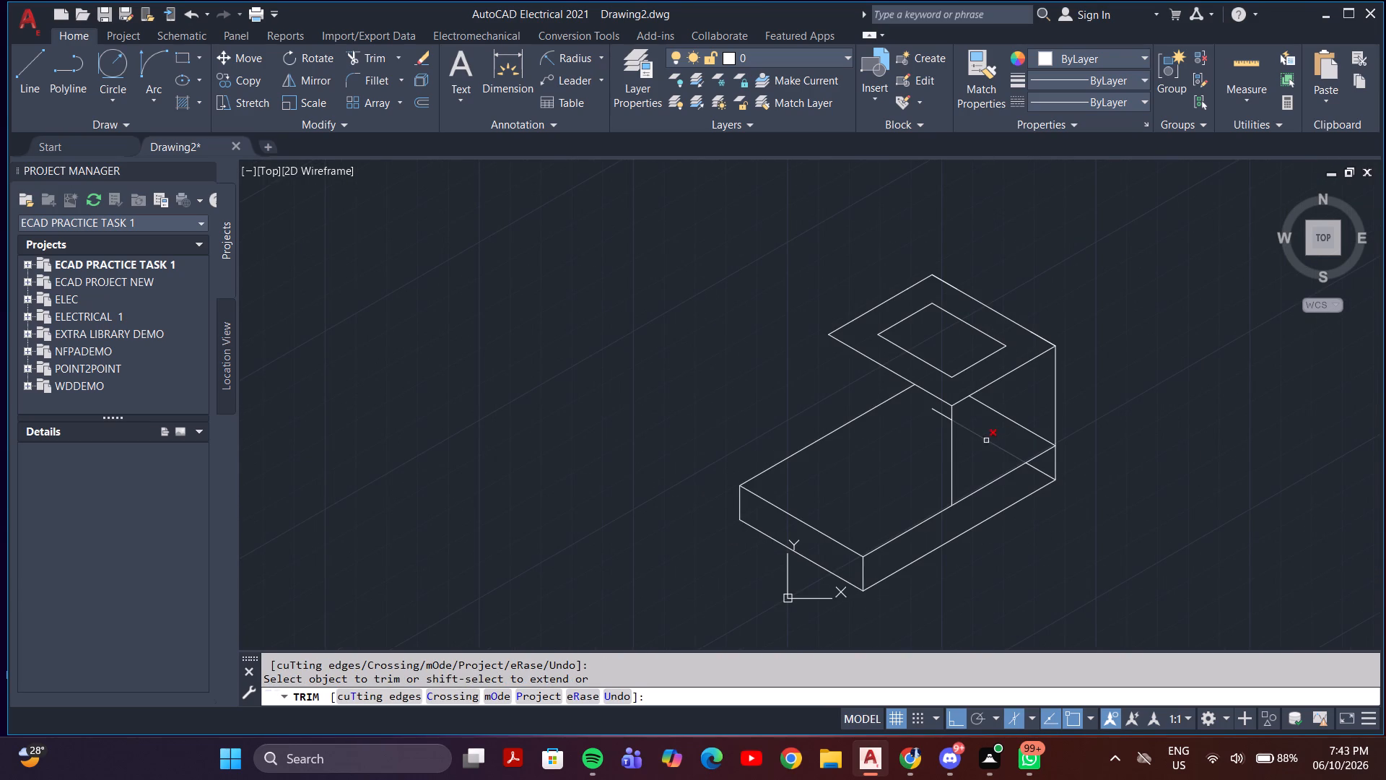
click(985, 442)
click(935, 412)
click(1038, 469)
middle_drag(821, 490, 821, 477)
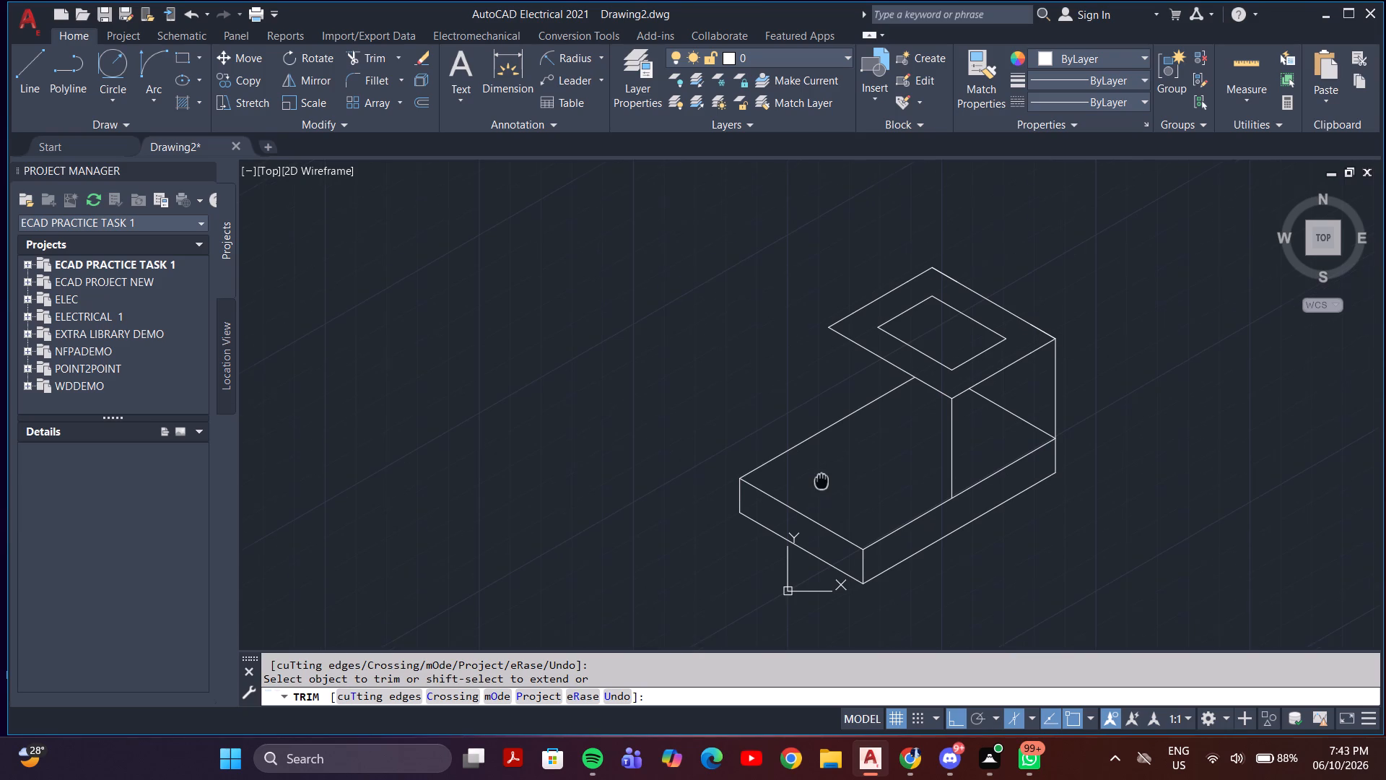
middle_drag(821, 477, 802, 432)
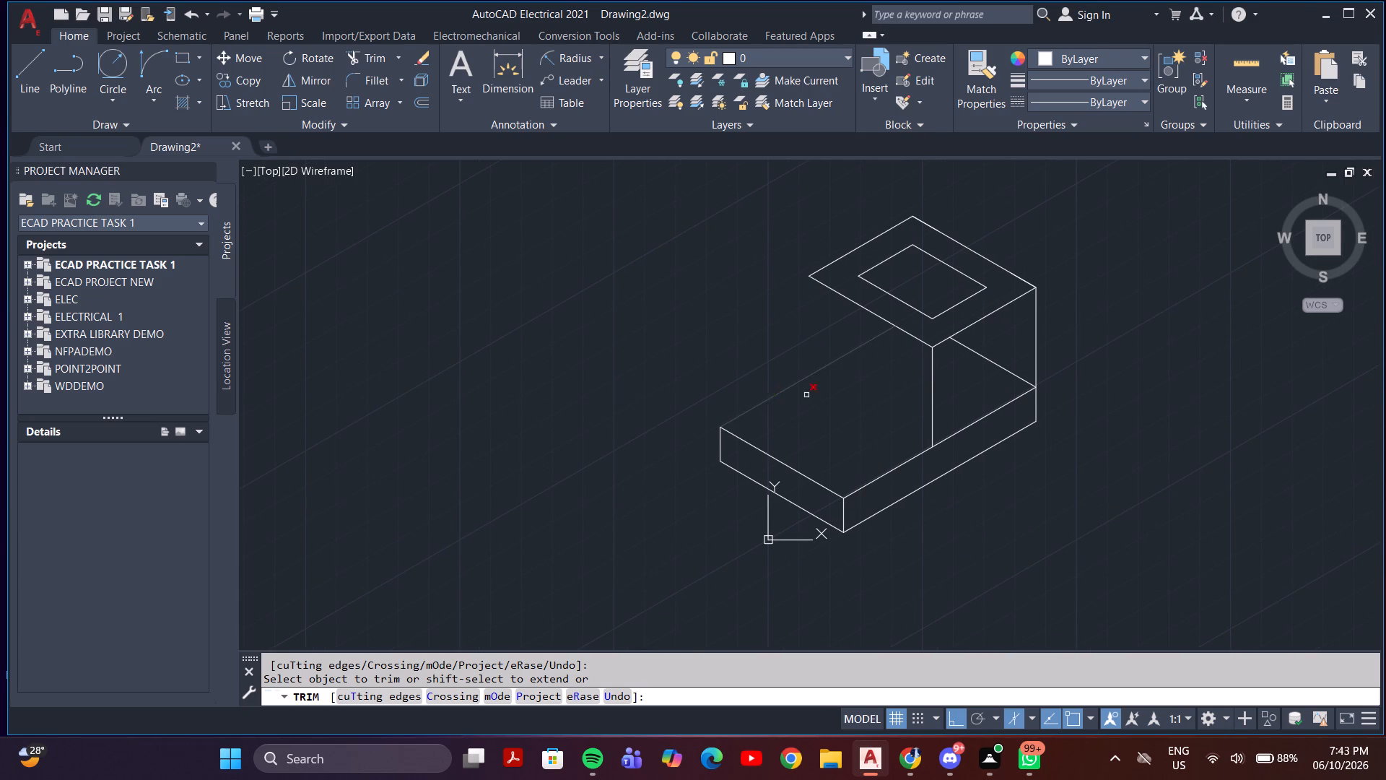
key(Escape)
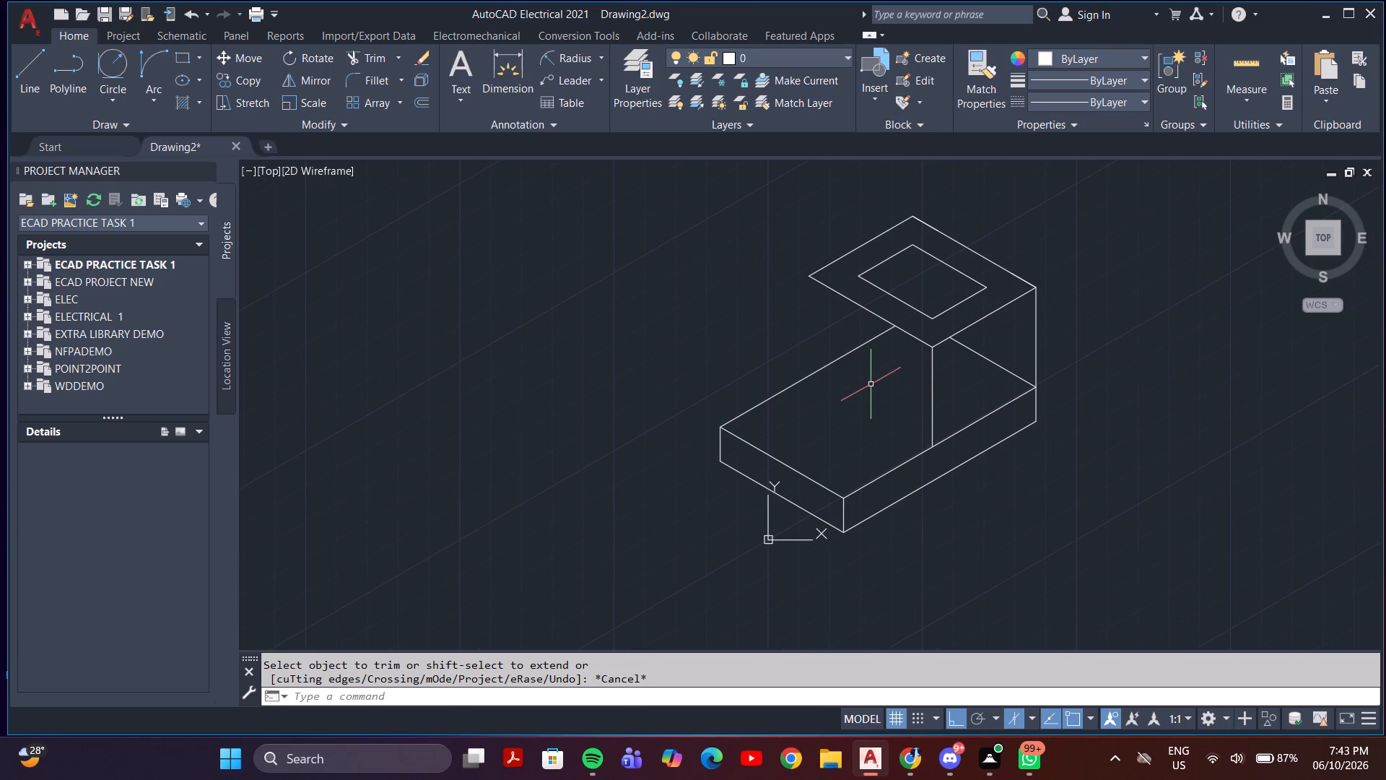
Draw a vertical line from the inner outline's back corner down past its front-left edge.
key(l)
key(Return)
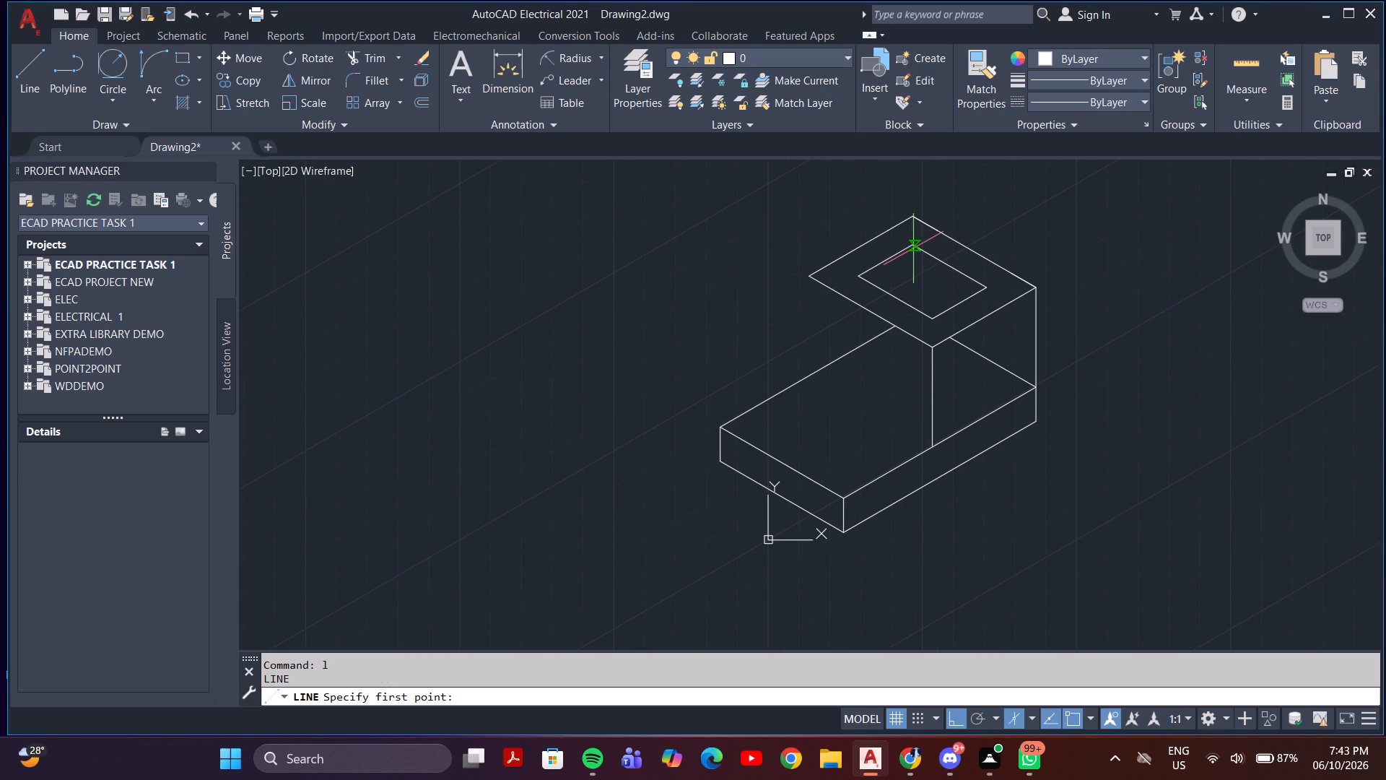
scroll(913, 248, up, 3)
click(915, 229)
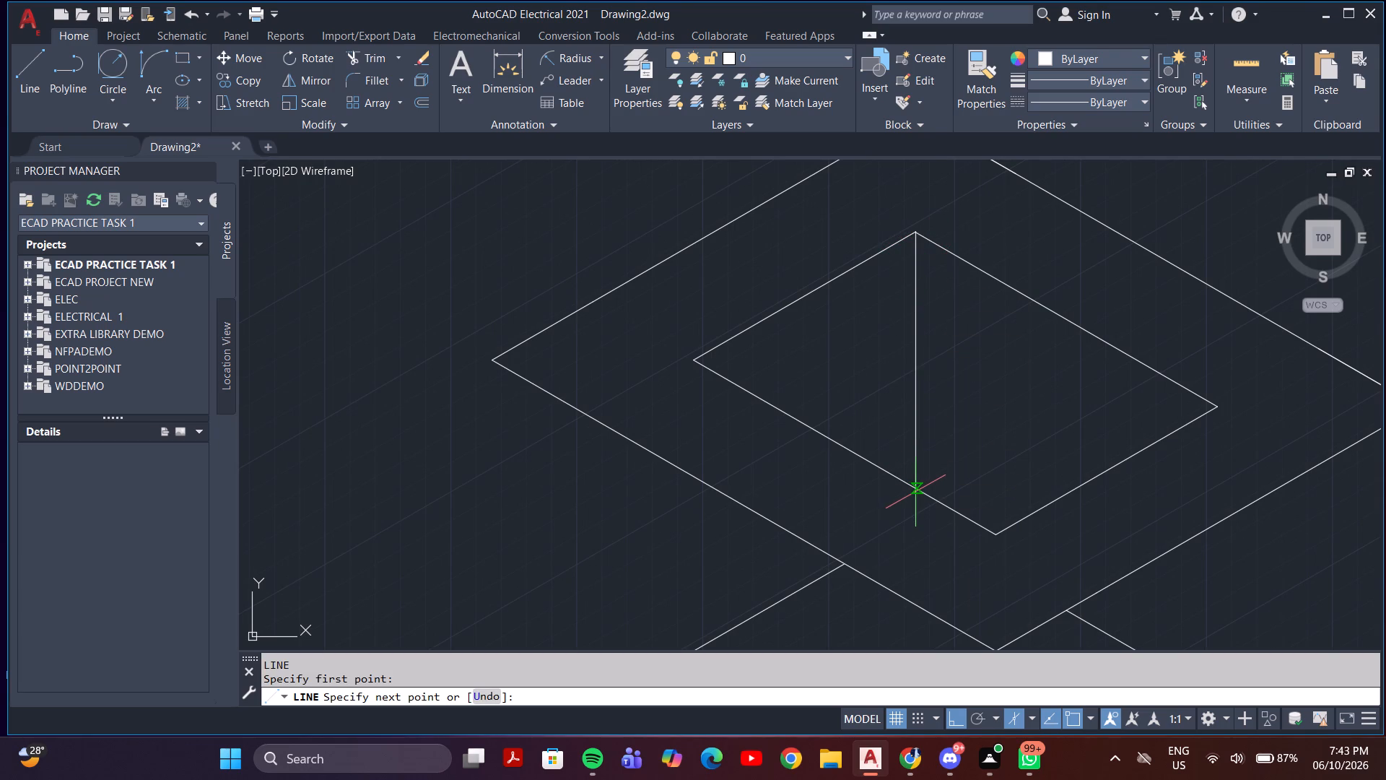
click(917, 522)
key(Escape)
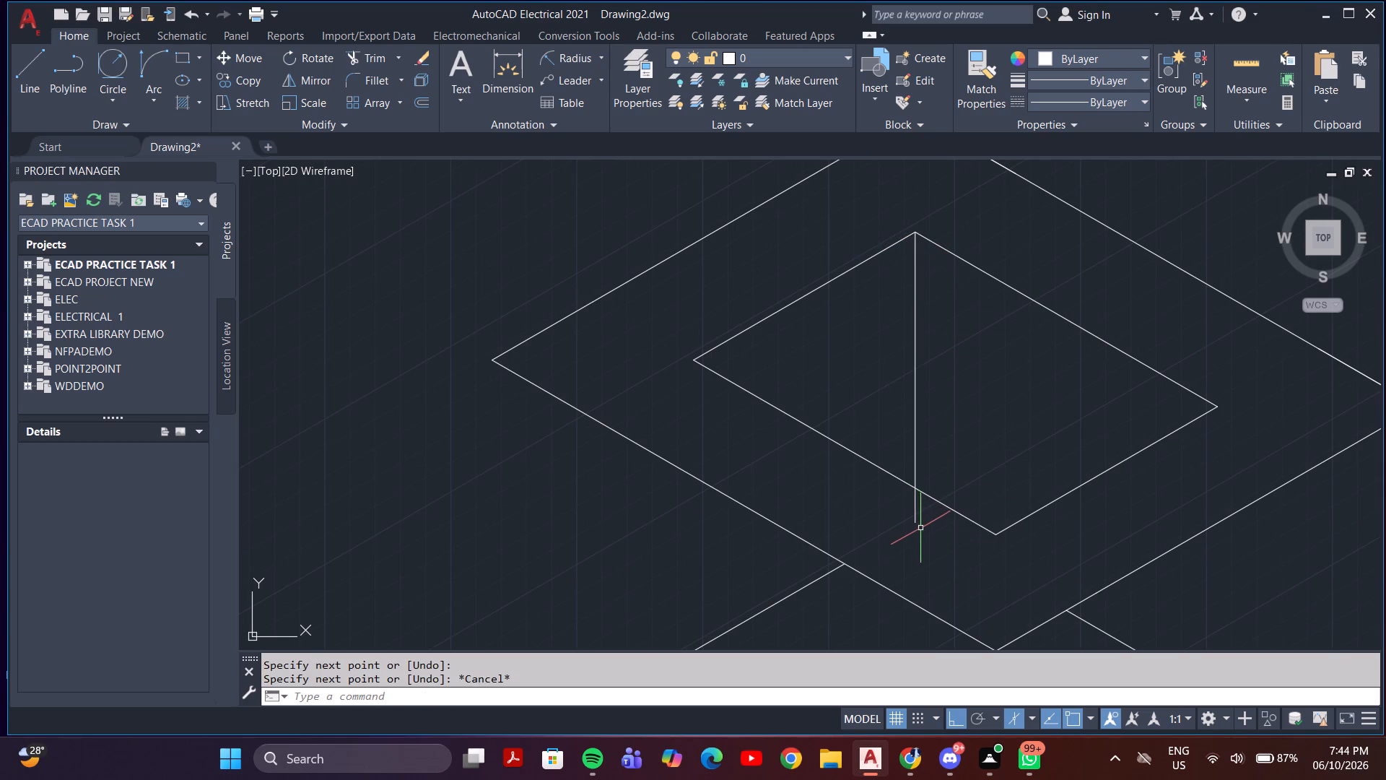
Trim the short end of the opening's vertical line that extends below the inner outline's front-left edge.
text(tr)
key(Return)
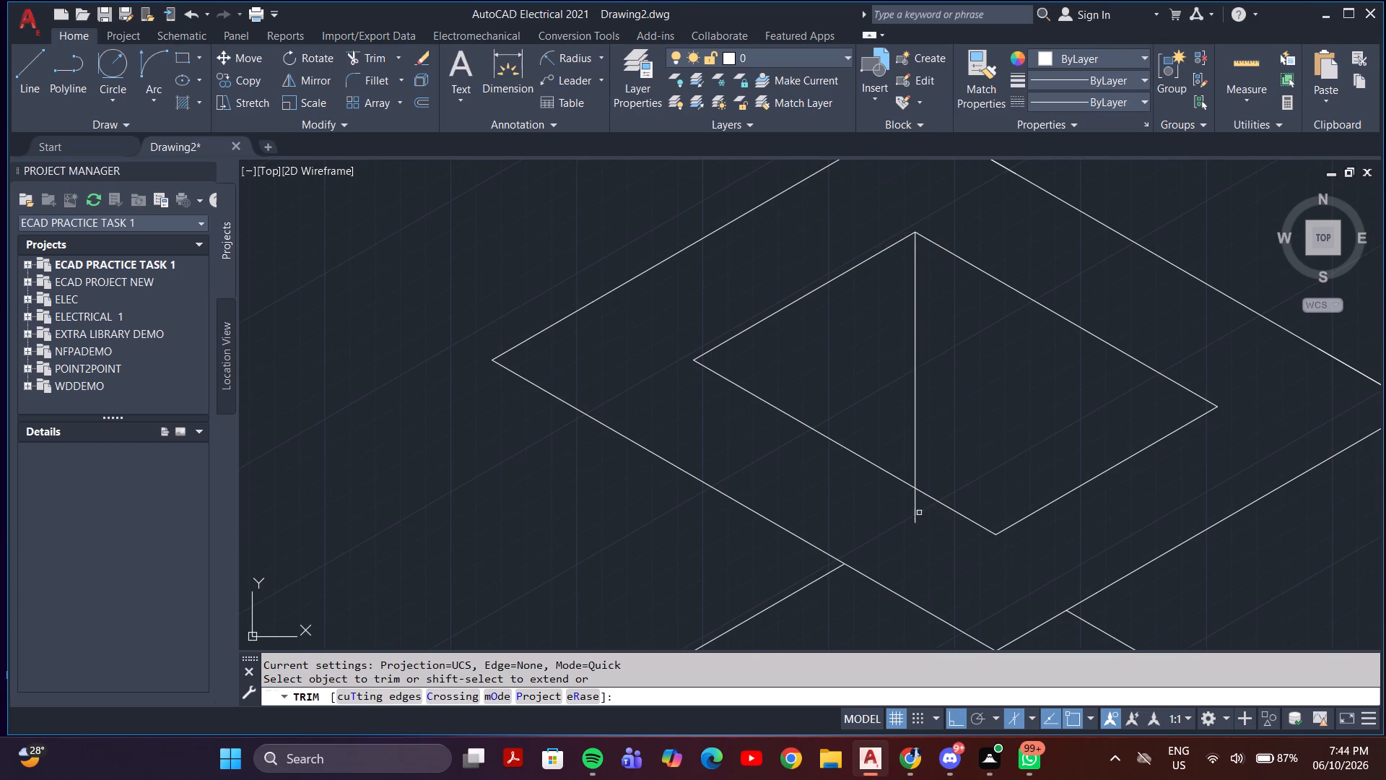
click(917, 513)
scroll(912, 519, down, 3)
middle_drag(916, 514, 967, 387)
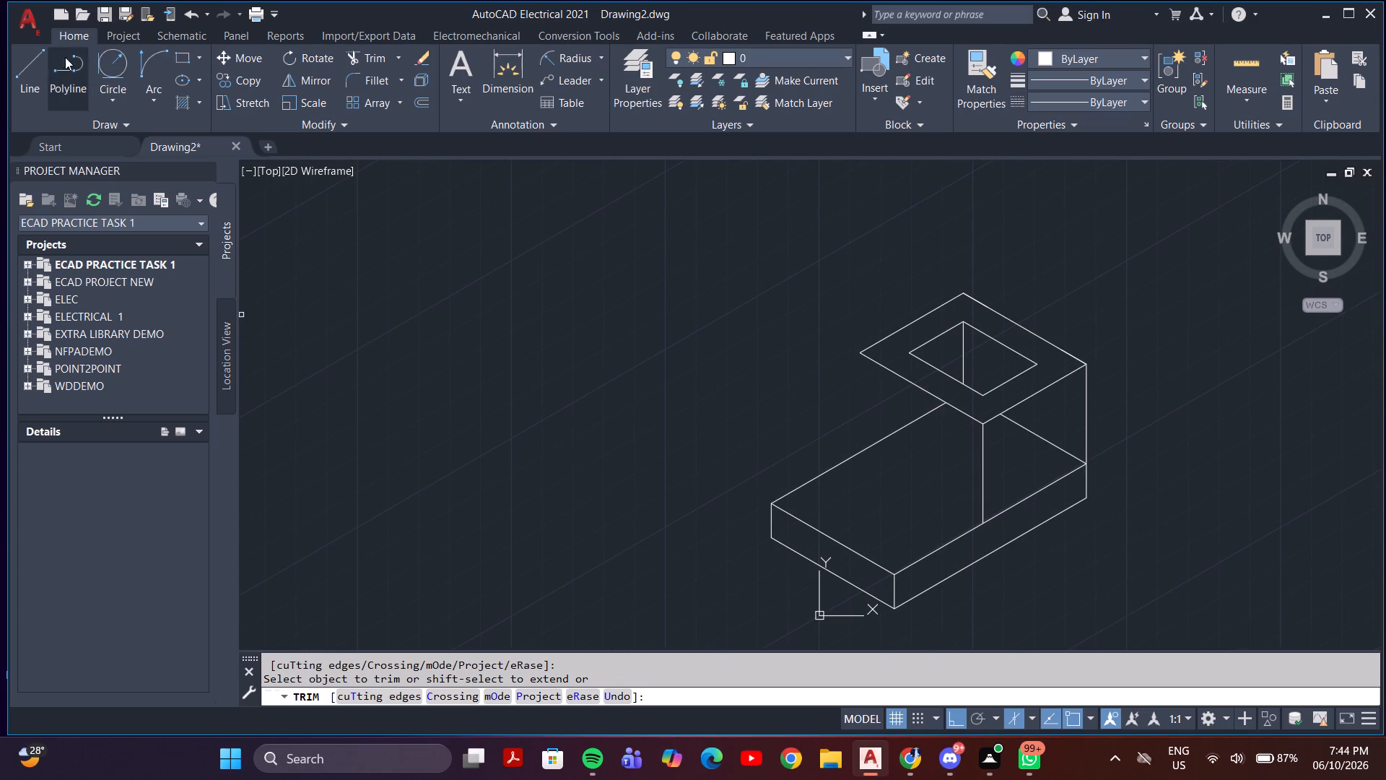
Draw a vertical edge about 39 mm long from the upper face's leftmost corner down past the base's upper back-left edge.
click(29, 64)
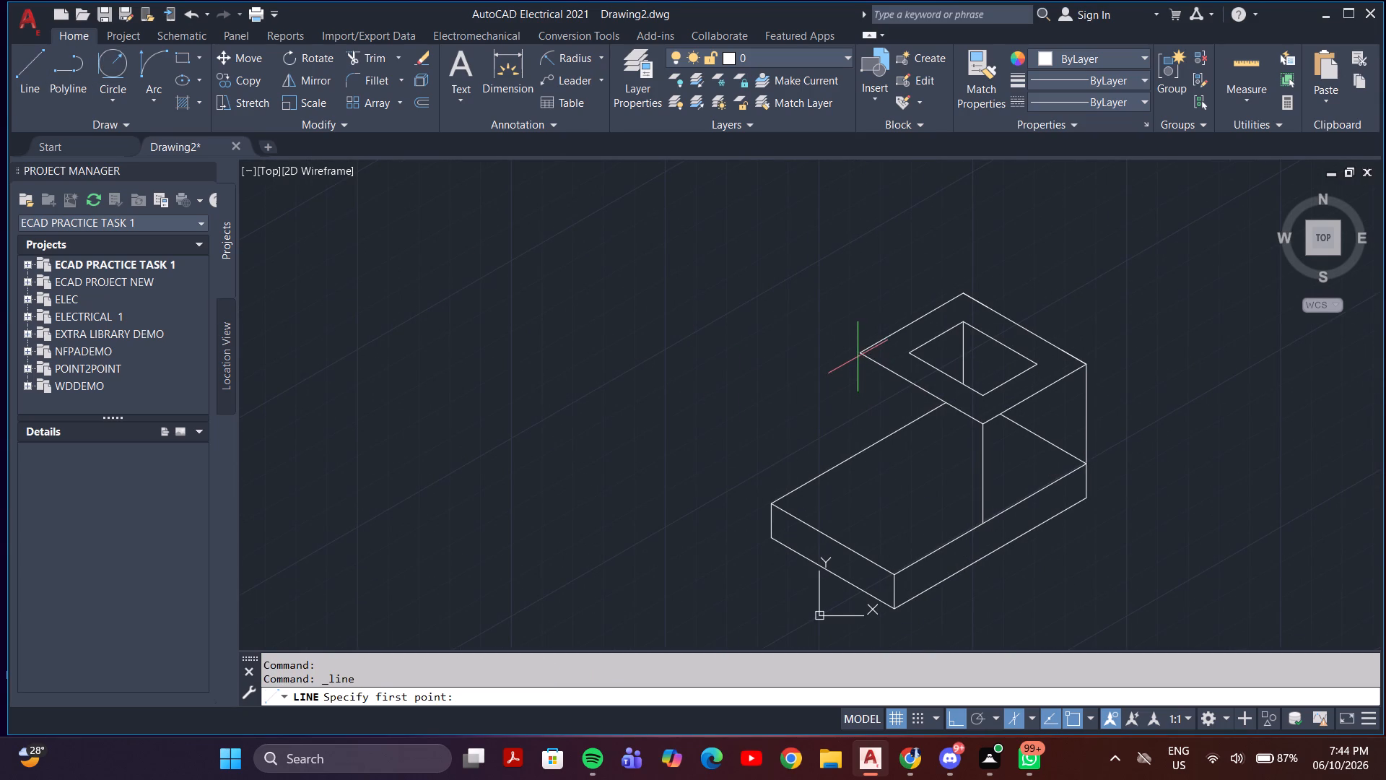
click(860, 352)
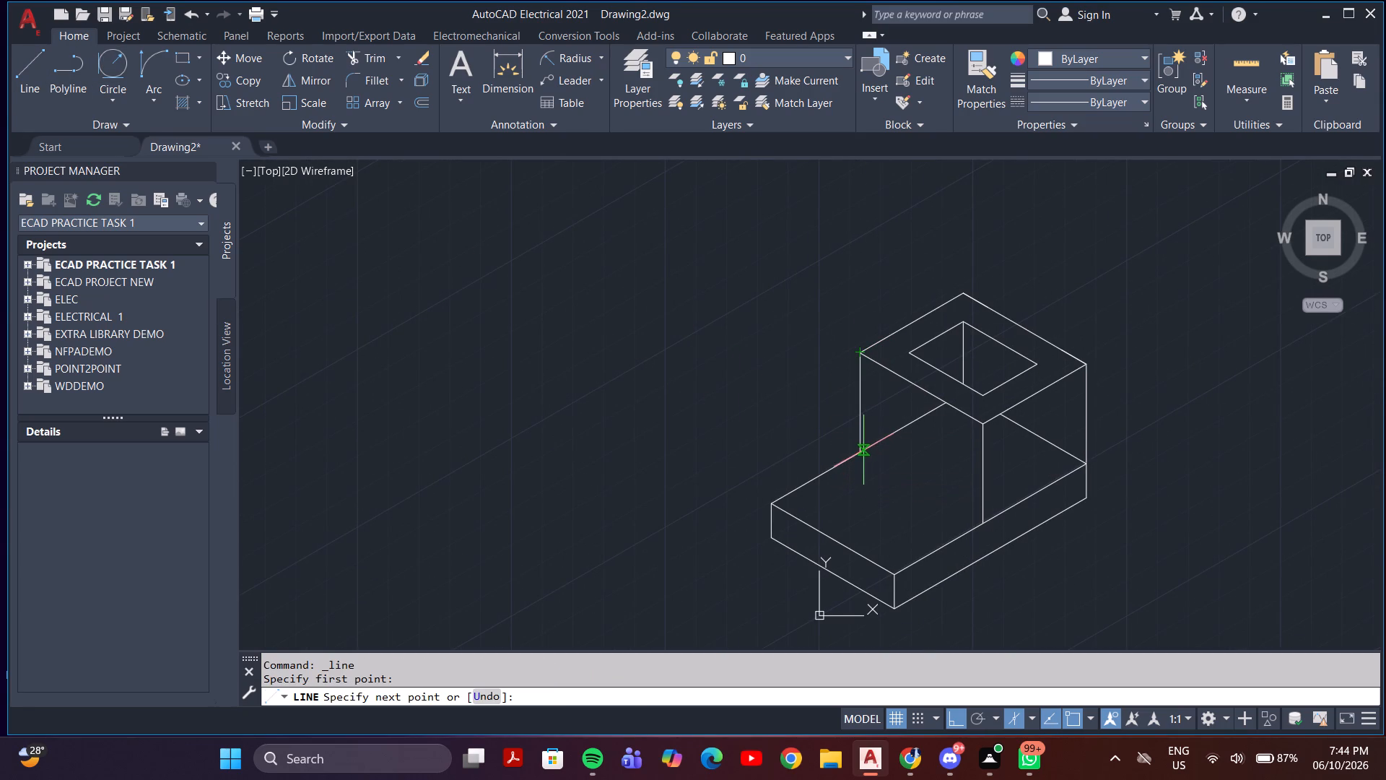
scroll(861, 454, up, 3)
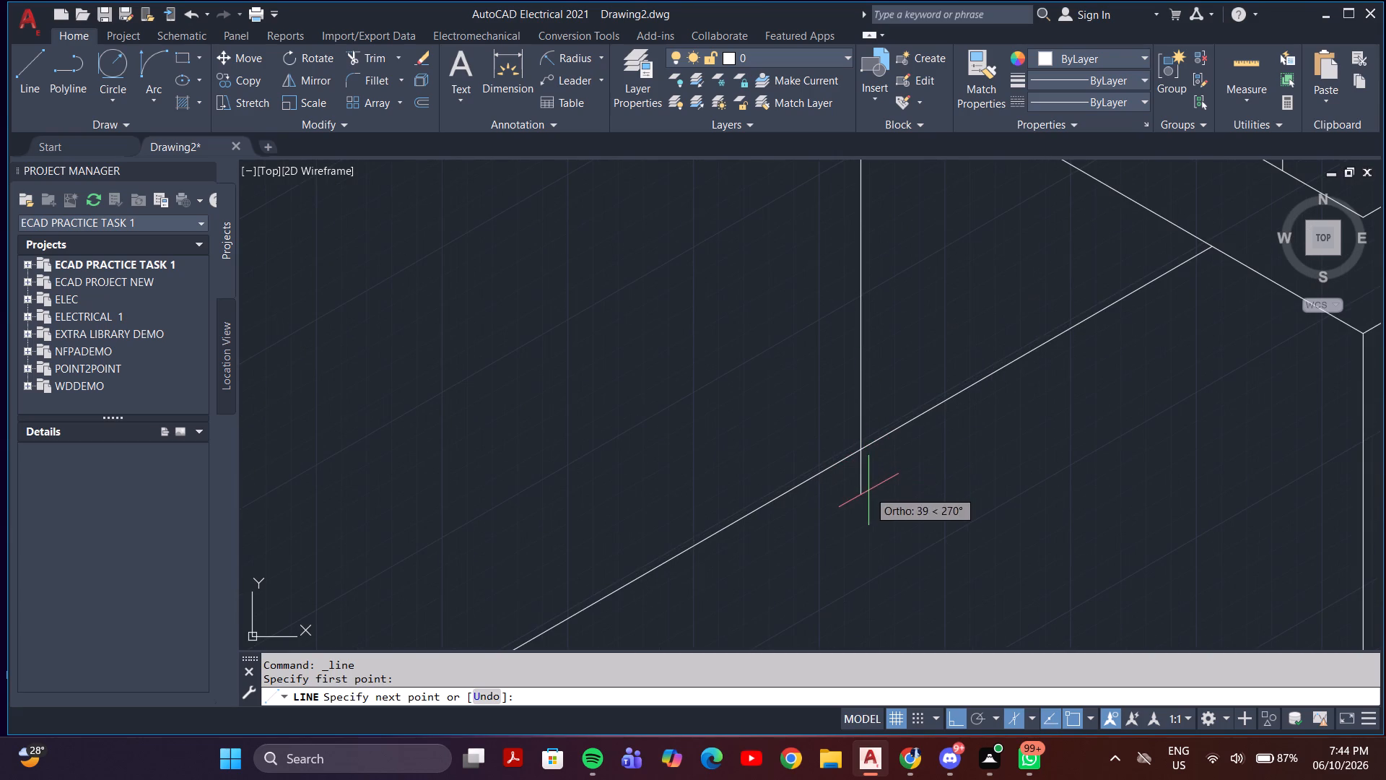
click(868, 490)
key(Escape)
Trim the short end of the leftmost vertical edge that extends below the base's upper back-left edge.
text(tr)
key(Return)
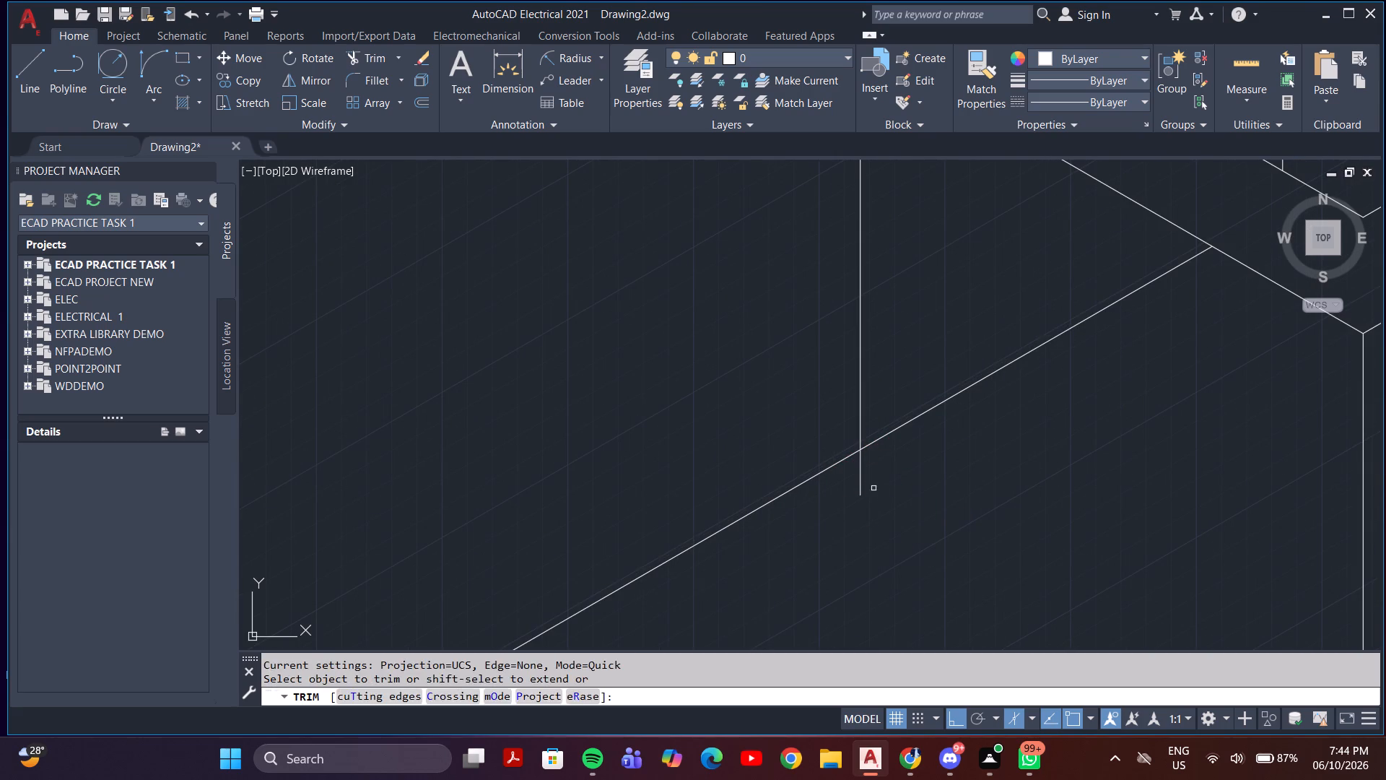
click(870, 478)
click(842, 495)
scroll(846, 496, down, 4)
middle_drag(901, 503, 880, 451)
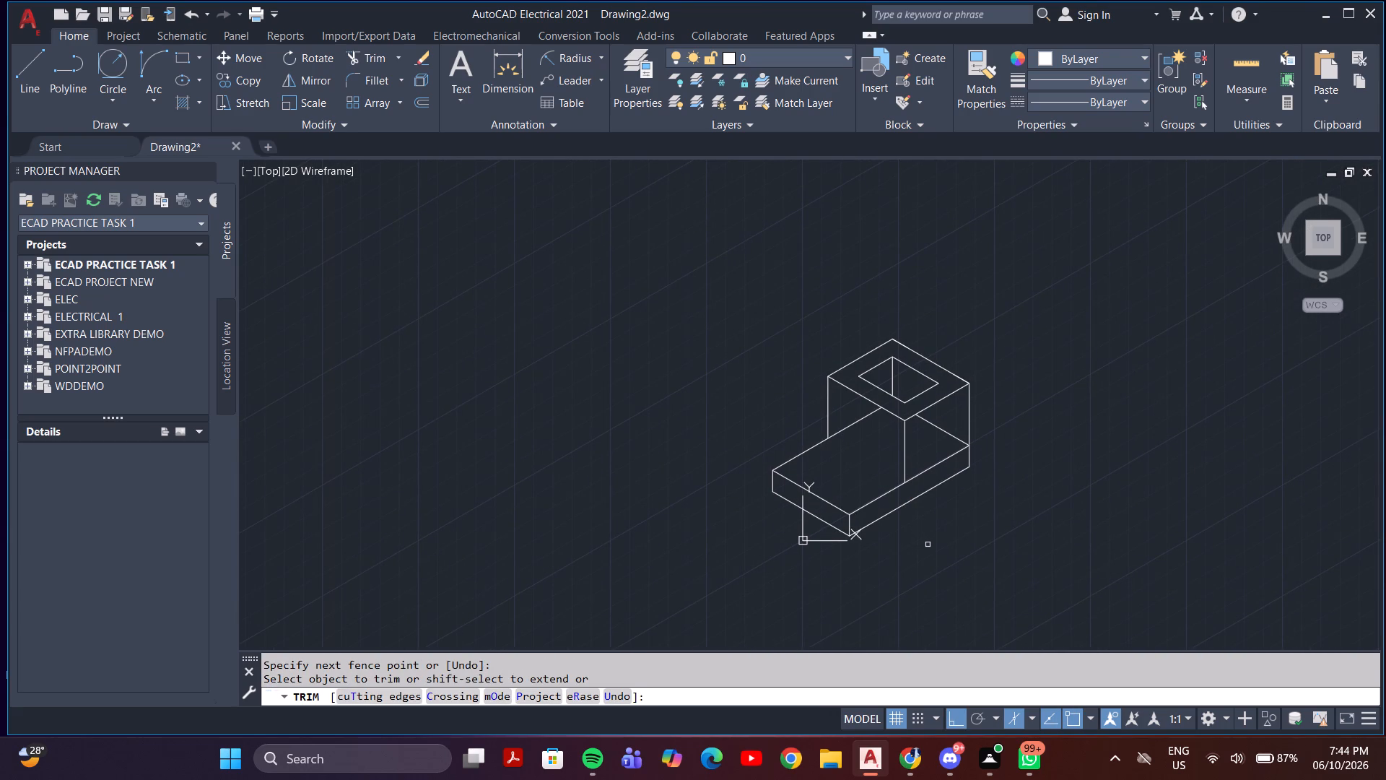
In isoplane Left, draw a line across the base's top from the leftmost vertical edge's foot to the front vertical edge's foot.
scroll(873, 519, up, 1)
middle_drag(873, 518, 990, 404)
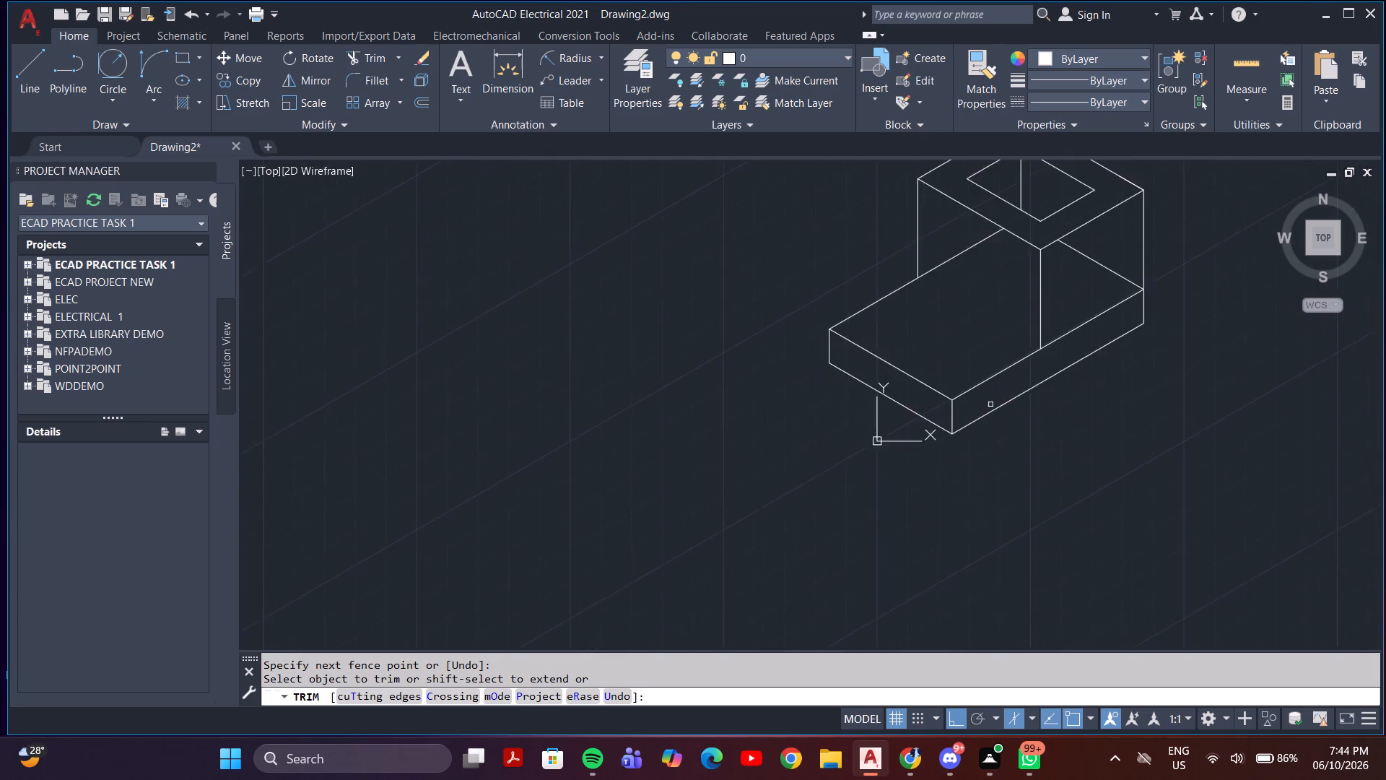
scroll(990, 404, up, 3)
scroll(990, 405, down, 2)
middle_drag(994, 419, 970, 514)
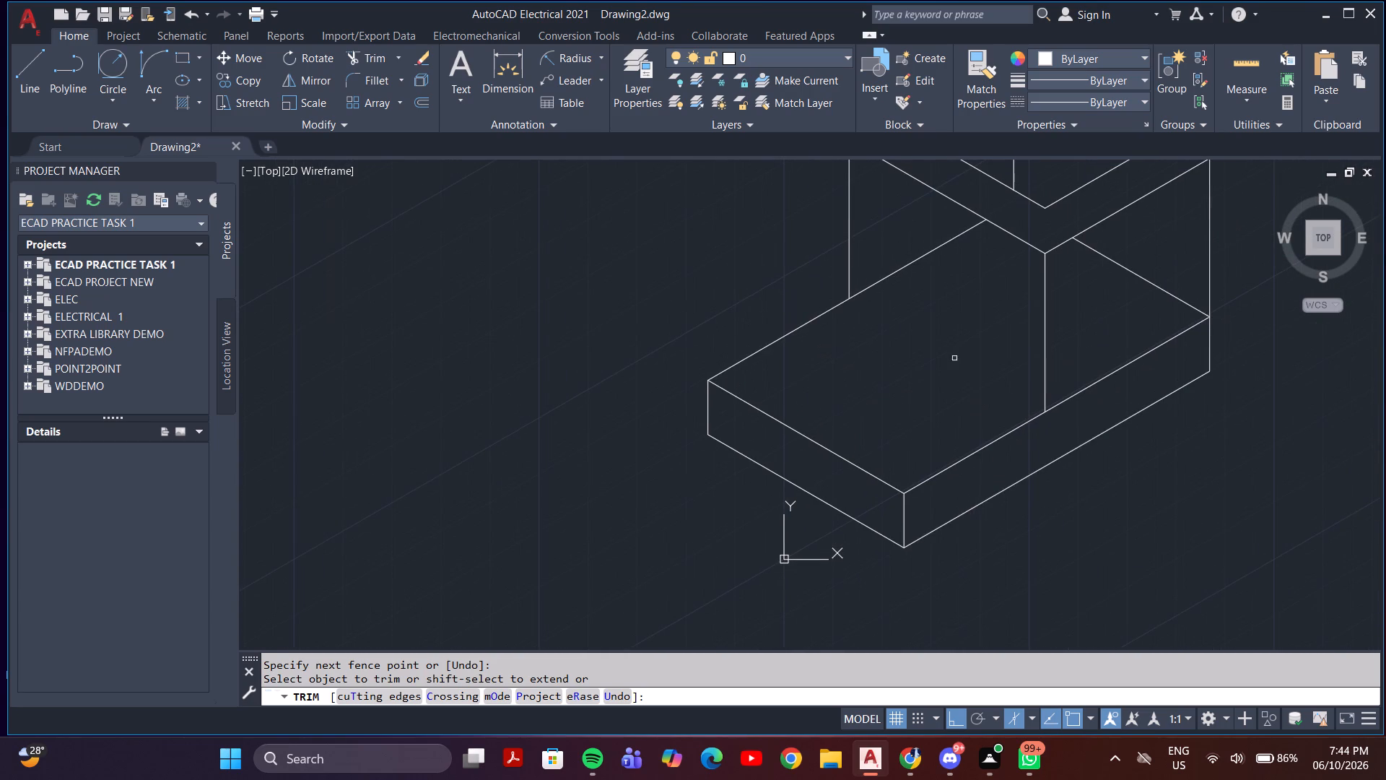
click(16, 77)
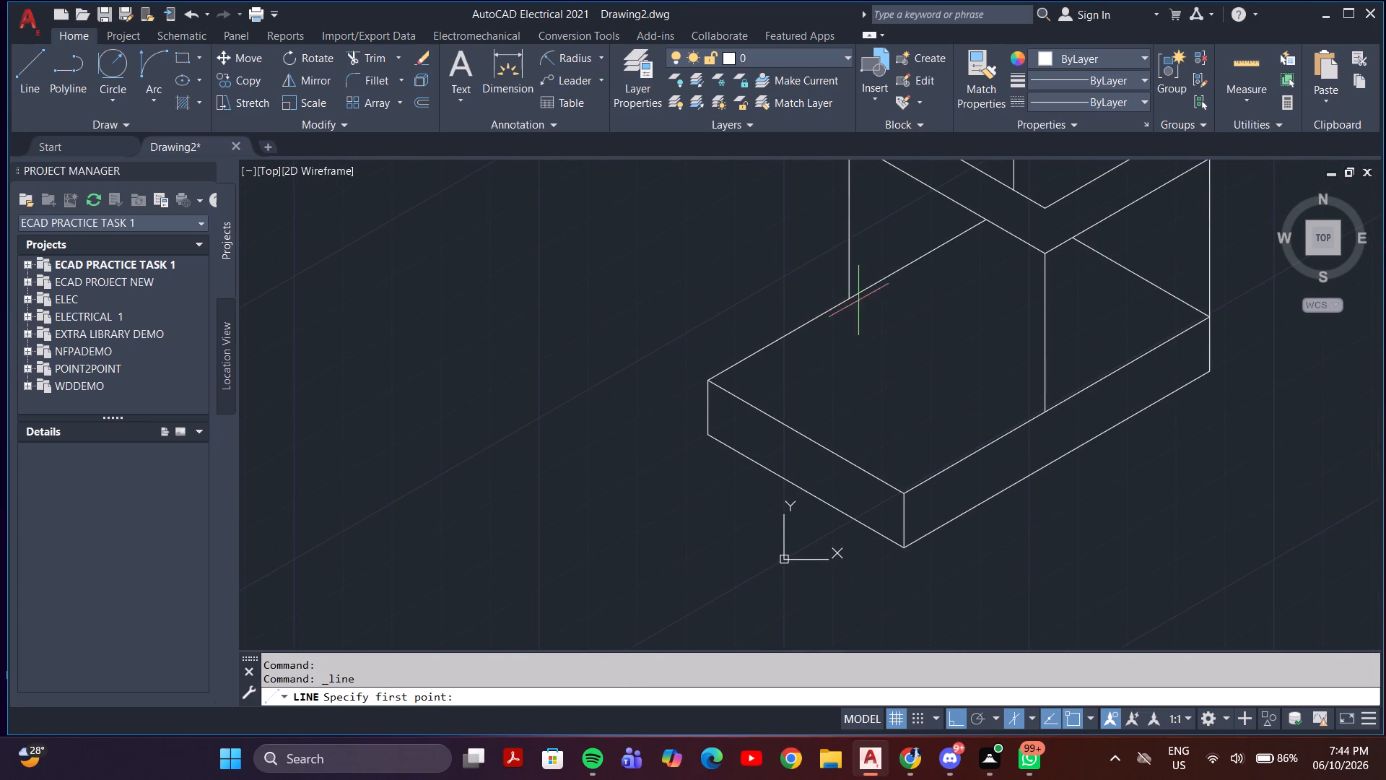
drag(848, 301, 856, 308)
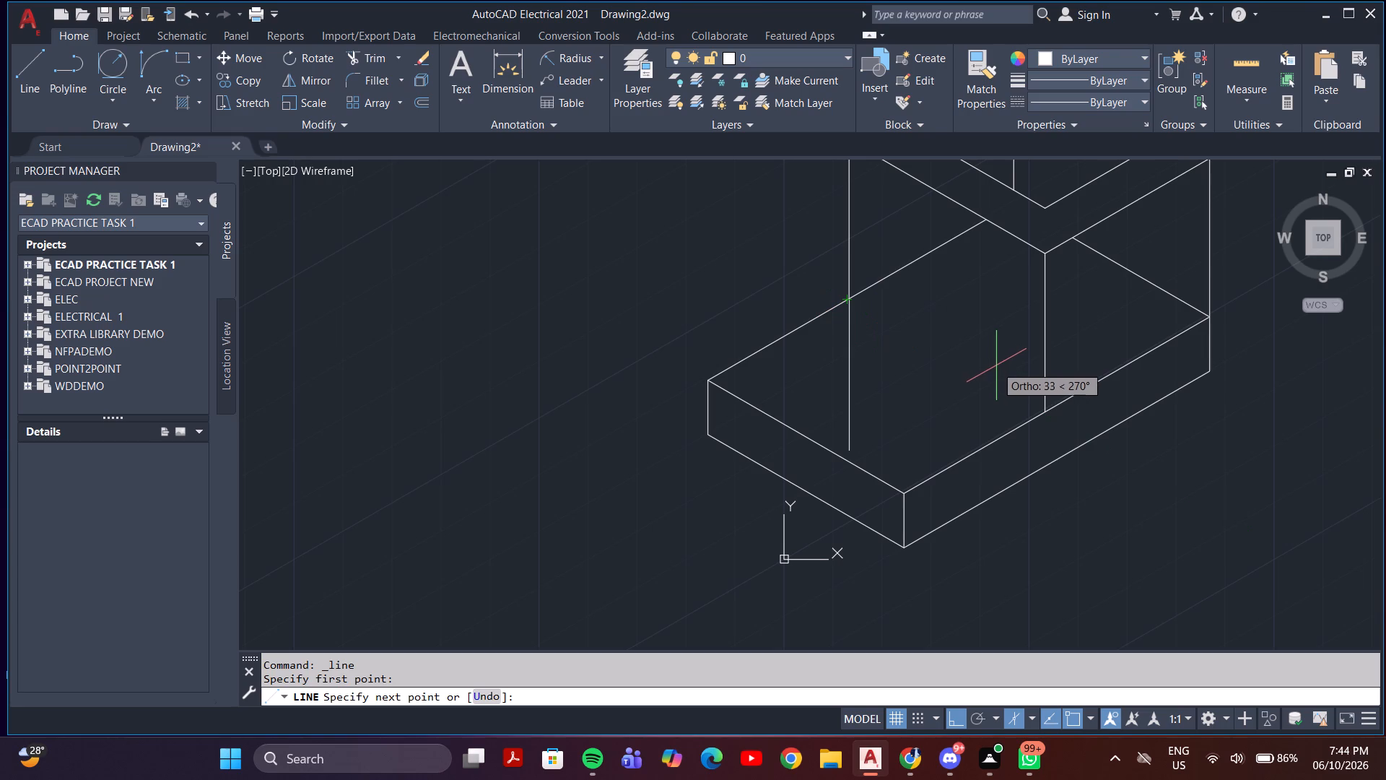
key(F5)
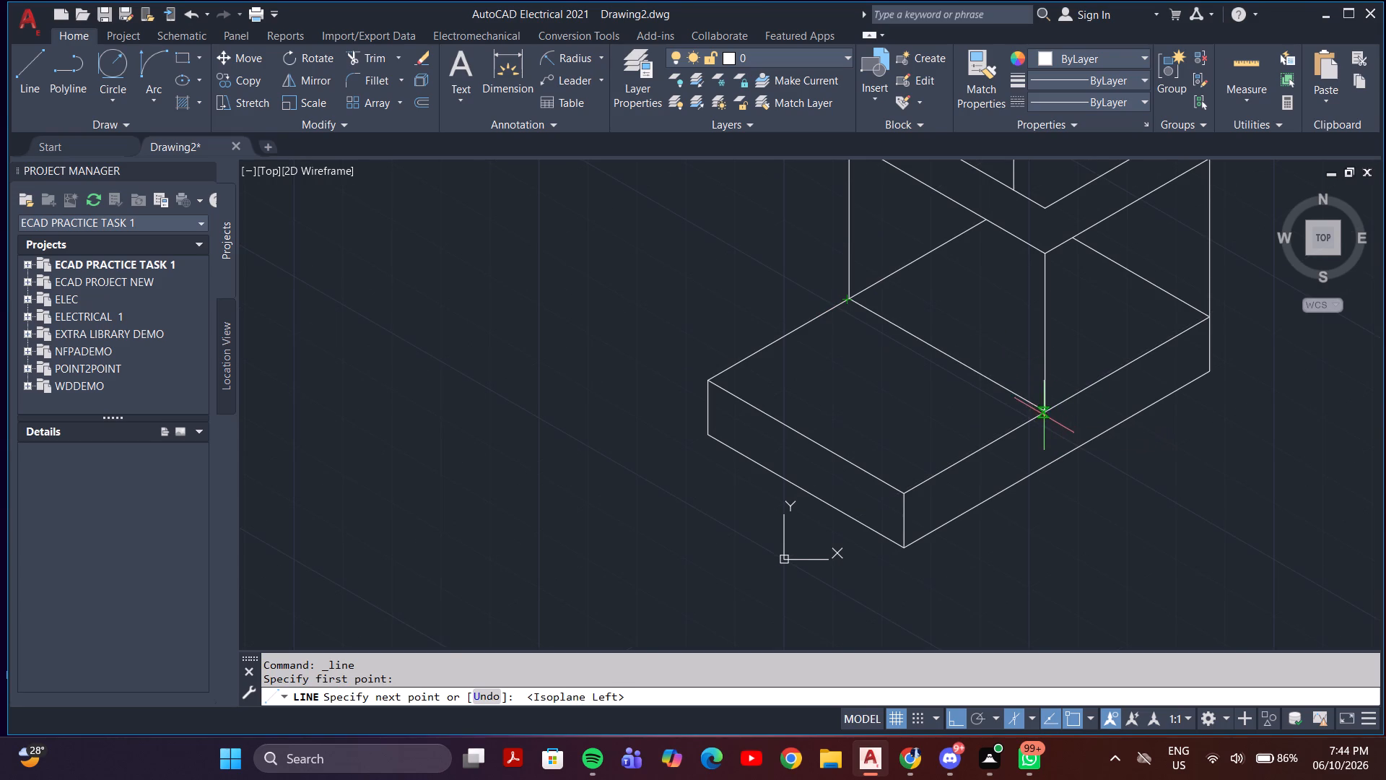
click(1042, 408)
key(Escape)
Examine the corner where the new line meets the front vertical edge, and the part as a whole.
scroll(1034, 417, up, 4)
scroll(1102, 389, up, 4)
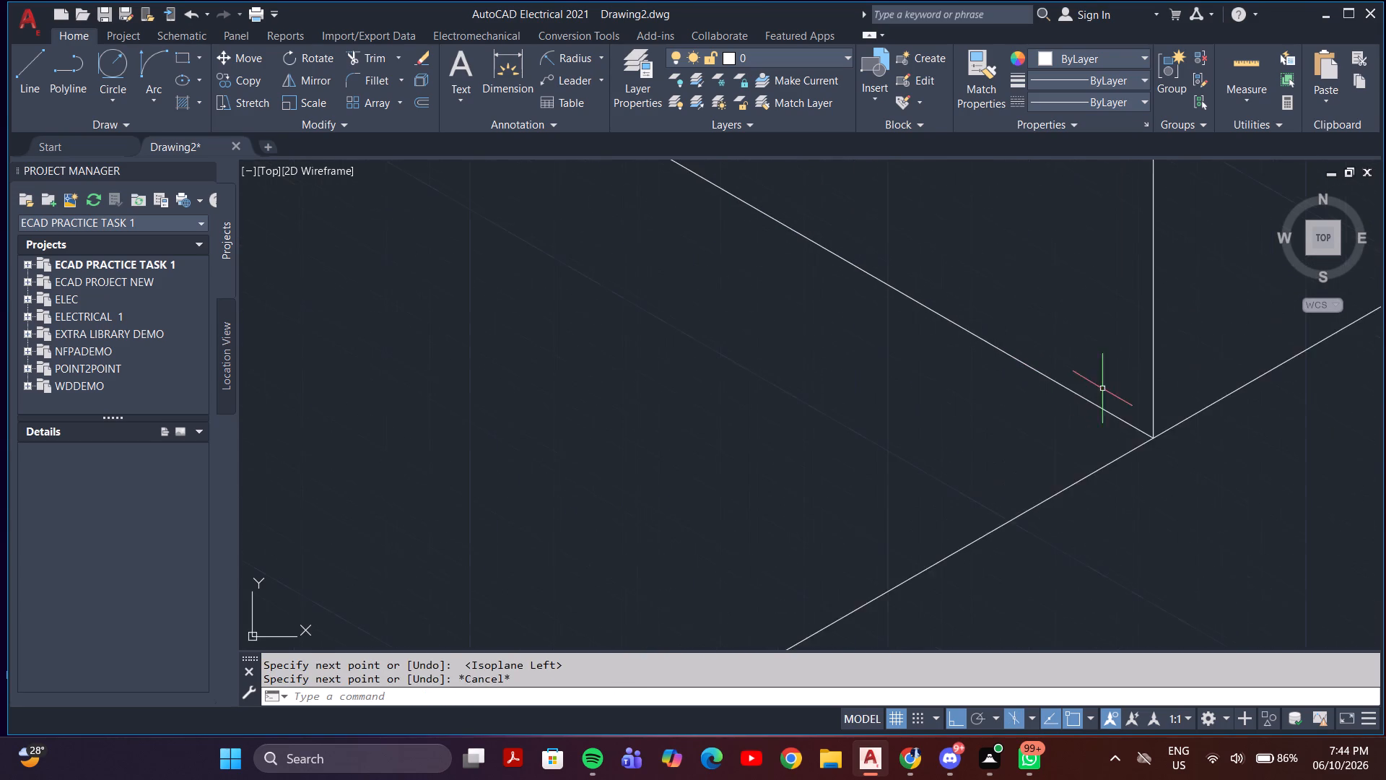
scroll(1108, 382, down, 4)
middle_drag(936, 378, 840, 552)
scroll(935, 378, down, 1)
scroll(799, 452, down, 6)
middle_drag(756, 403, 765, 417)
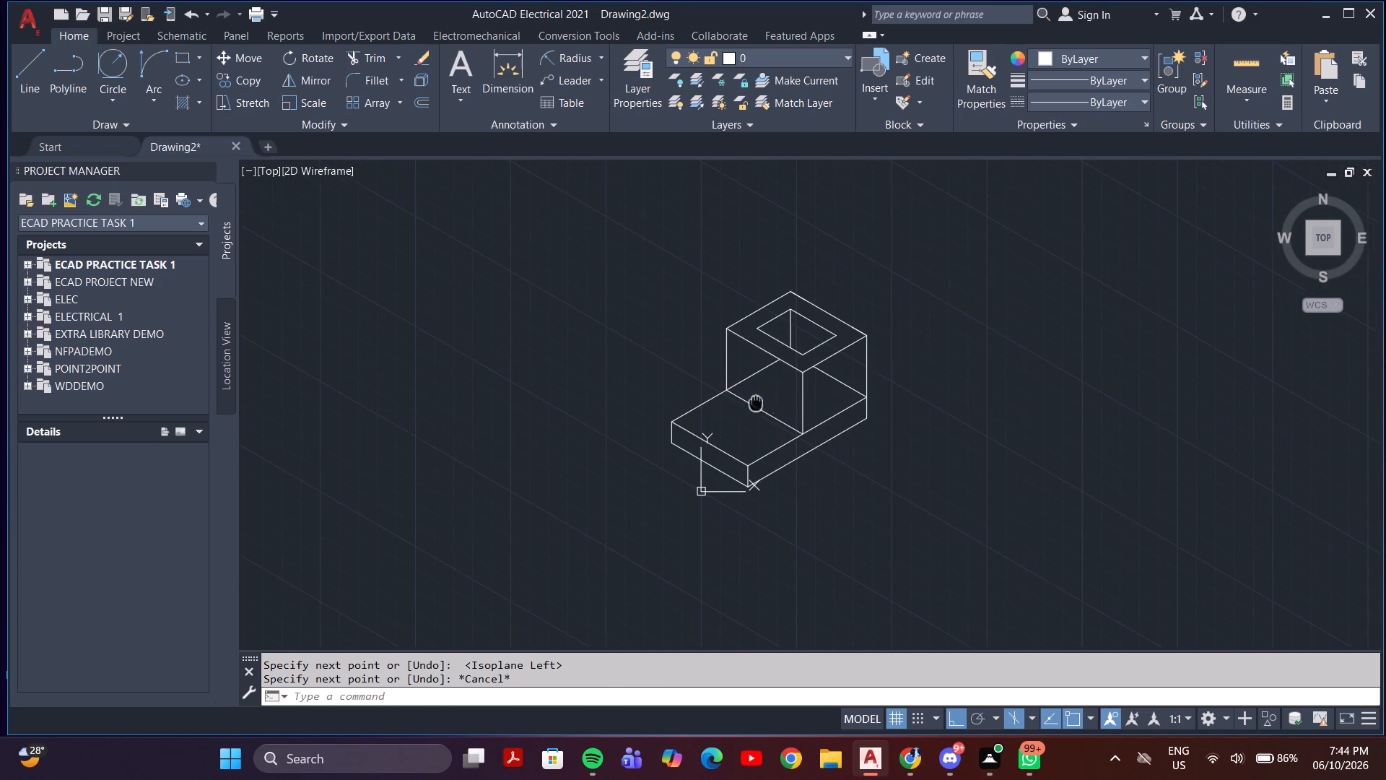
middle_drag(765, 417, 784, 434)
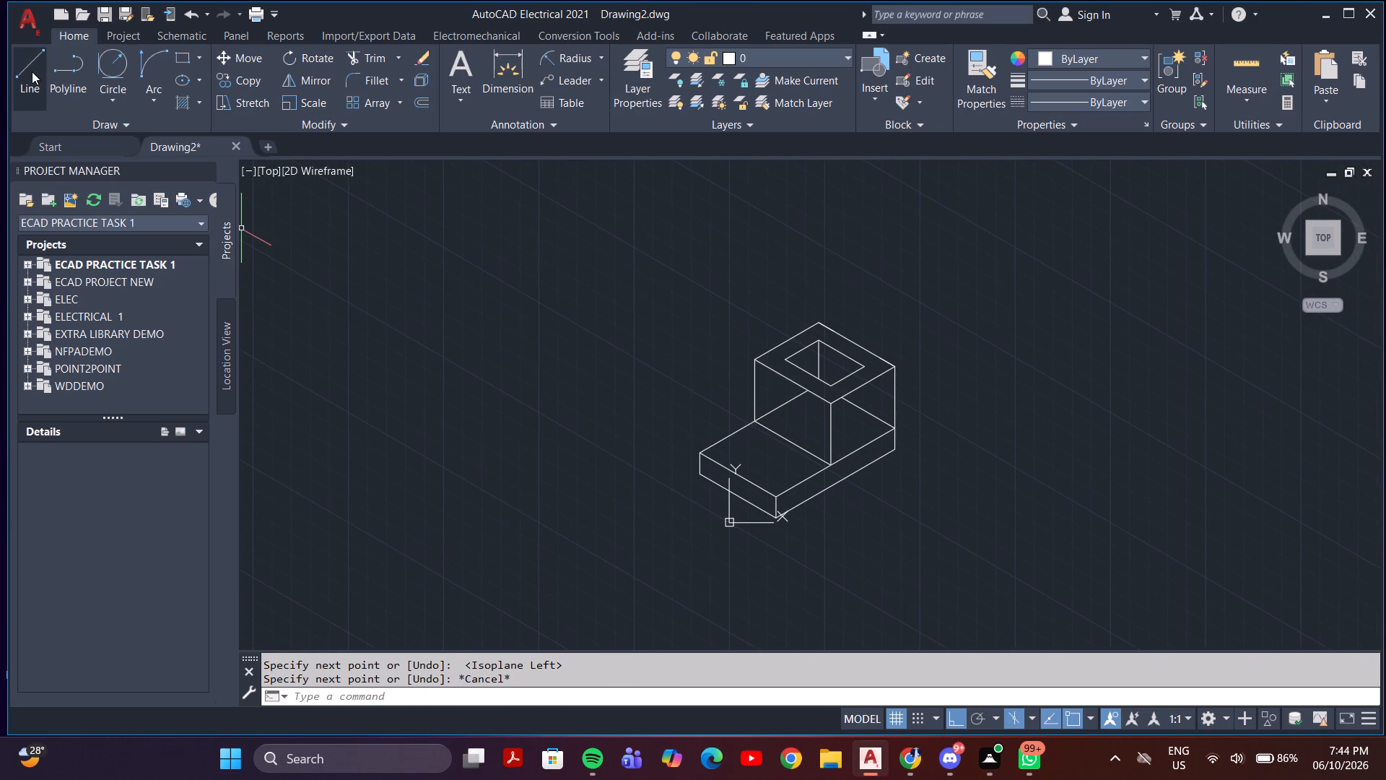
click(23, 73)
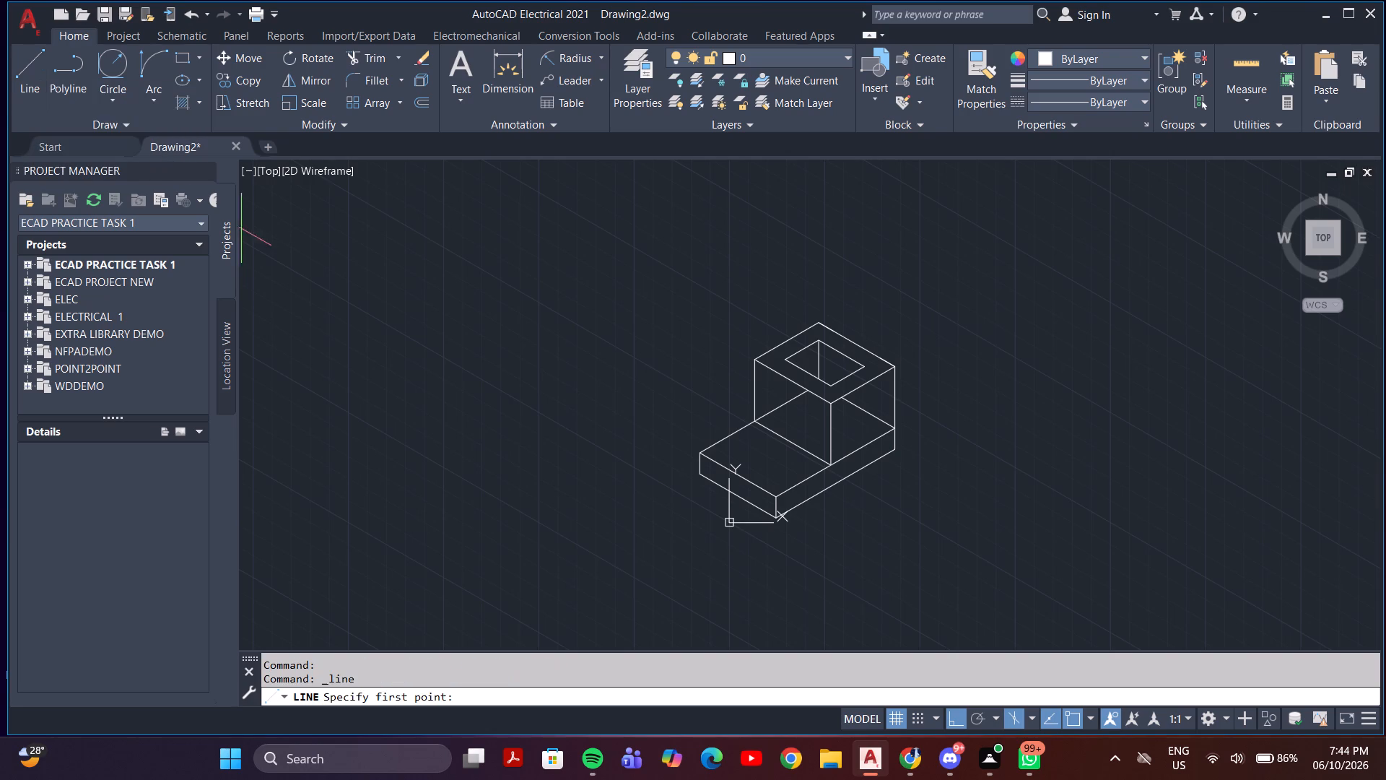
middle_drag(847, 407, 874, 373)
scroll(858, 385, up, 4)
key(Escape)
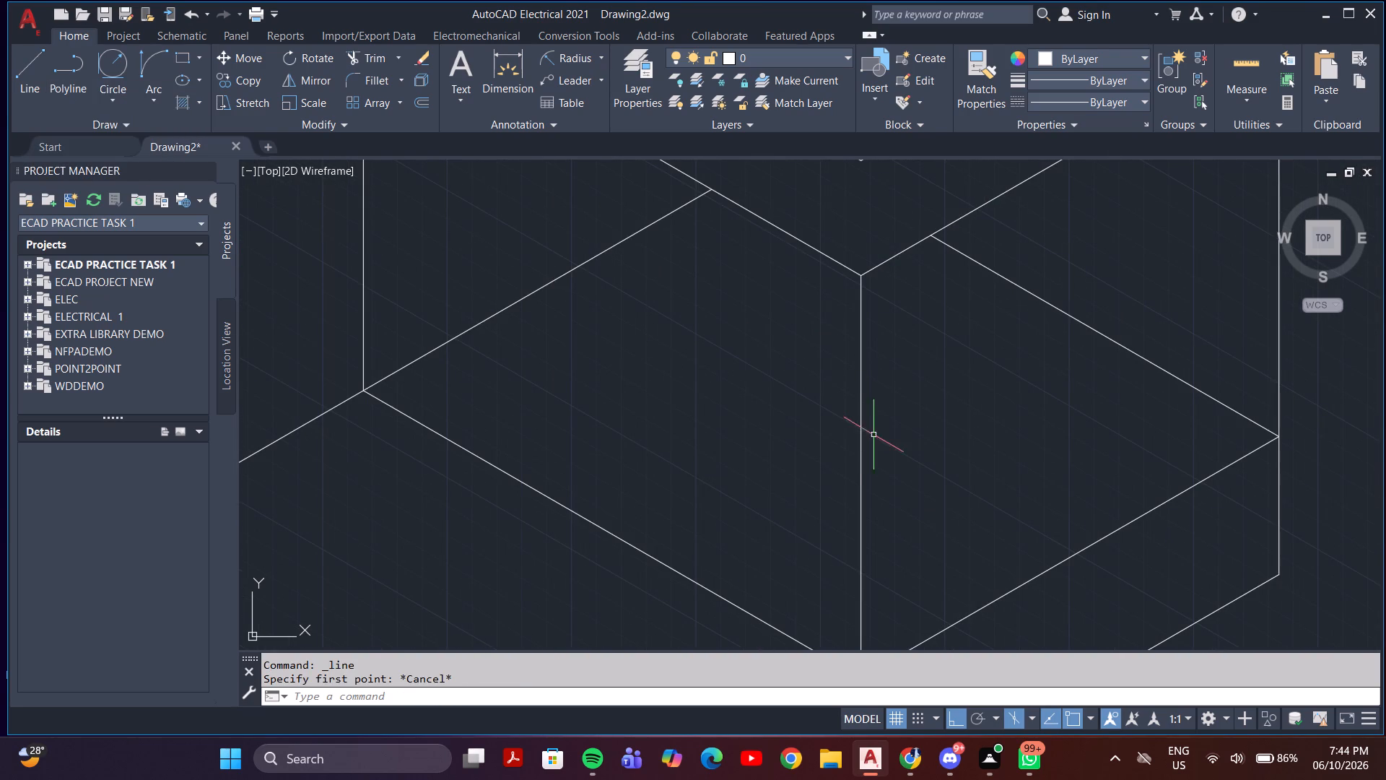
Copy the raised block's front vertical edge 18 mm along the front-left face toward the leftmost vertical edge.
click(863, 438)
text(co)
key(Return)
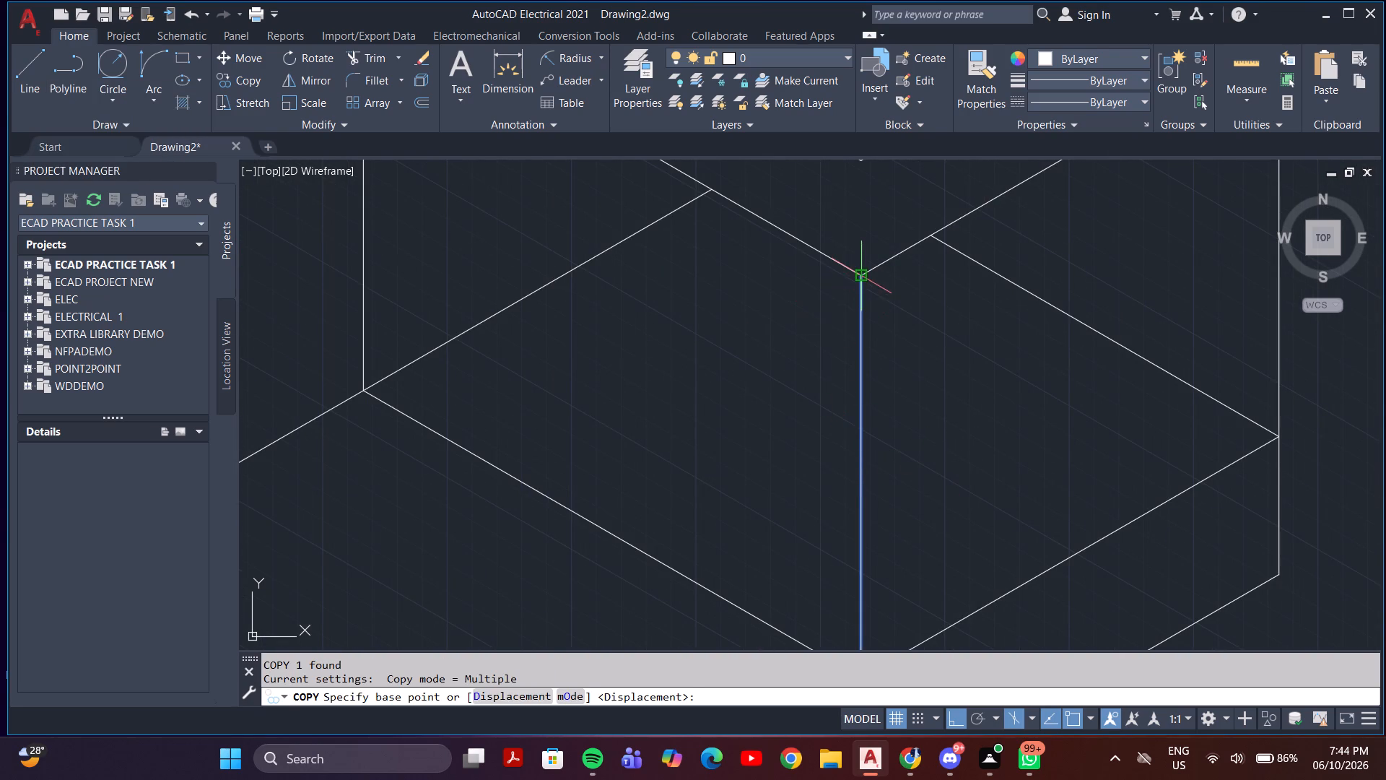
click(863, 276)
text(18)
key(Return)
scroll(820, 300, down, 2)
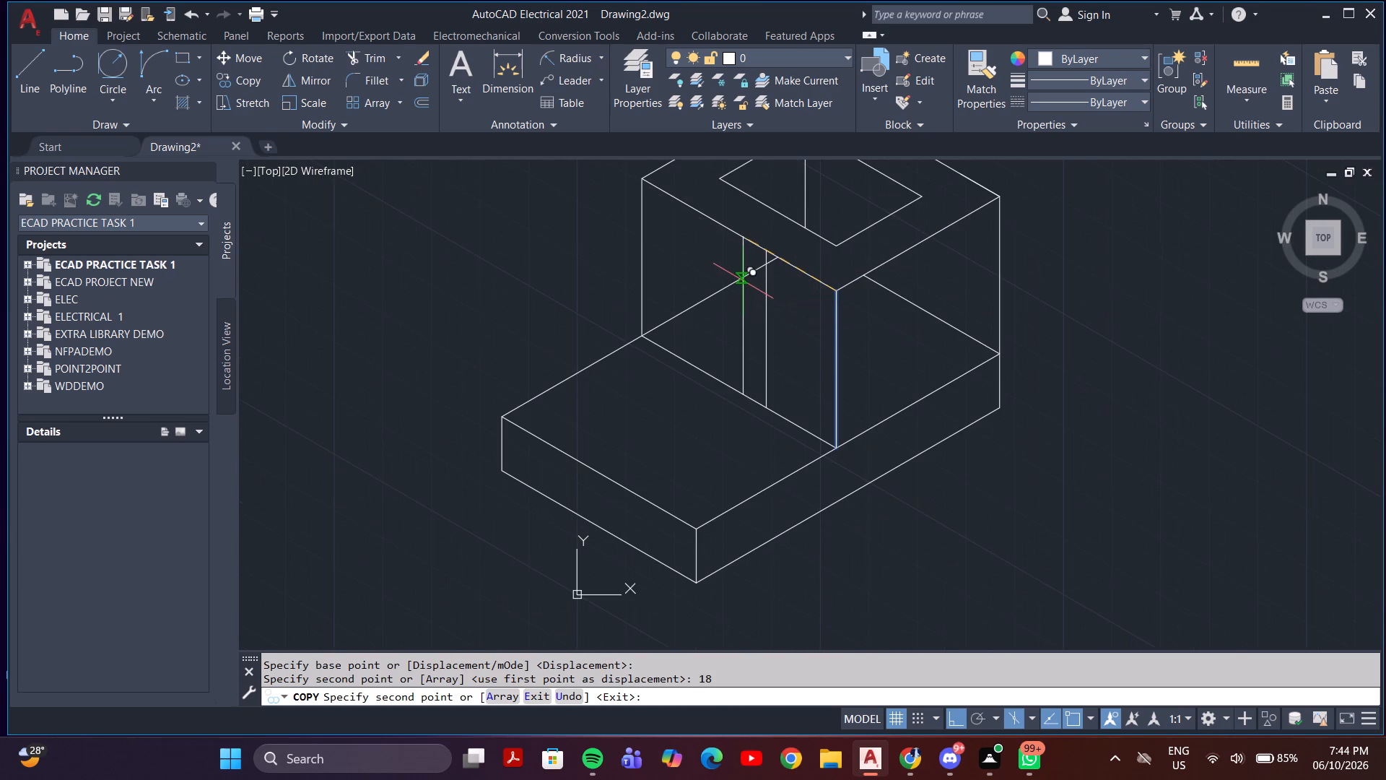
key(Escape)
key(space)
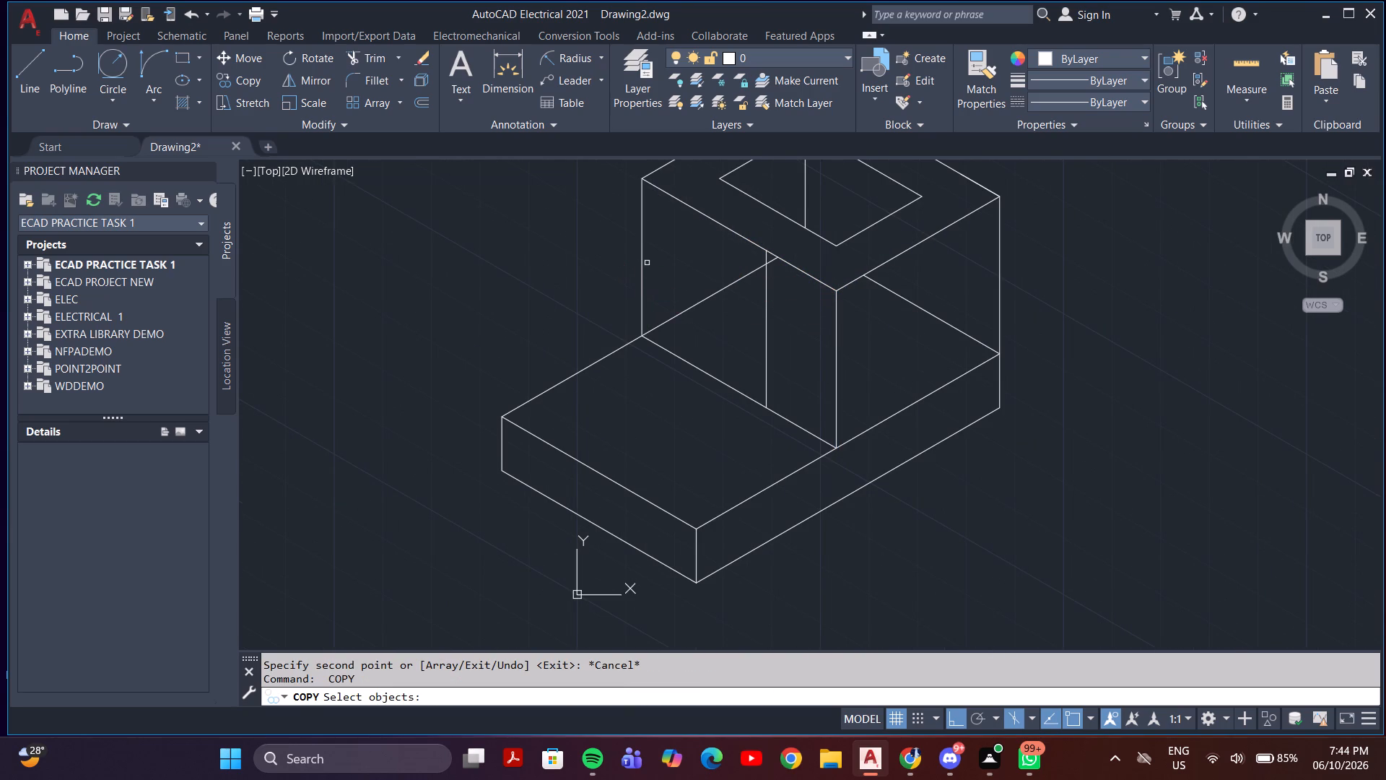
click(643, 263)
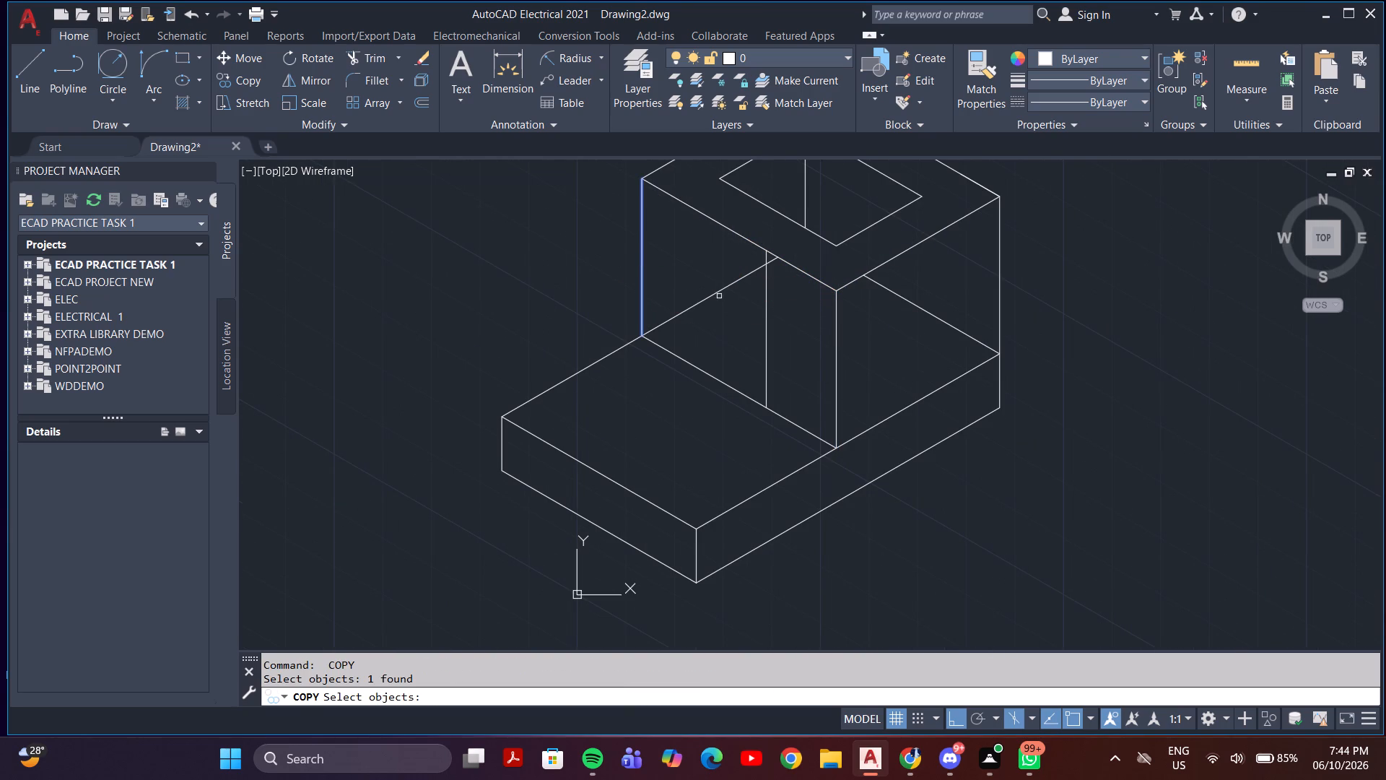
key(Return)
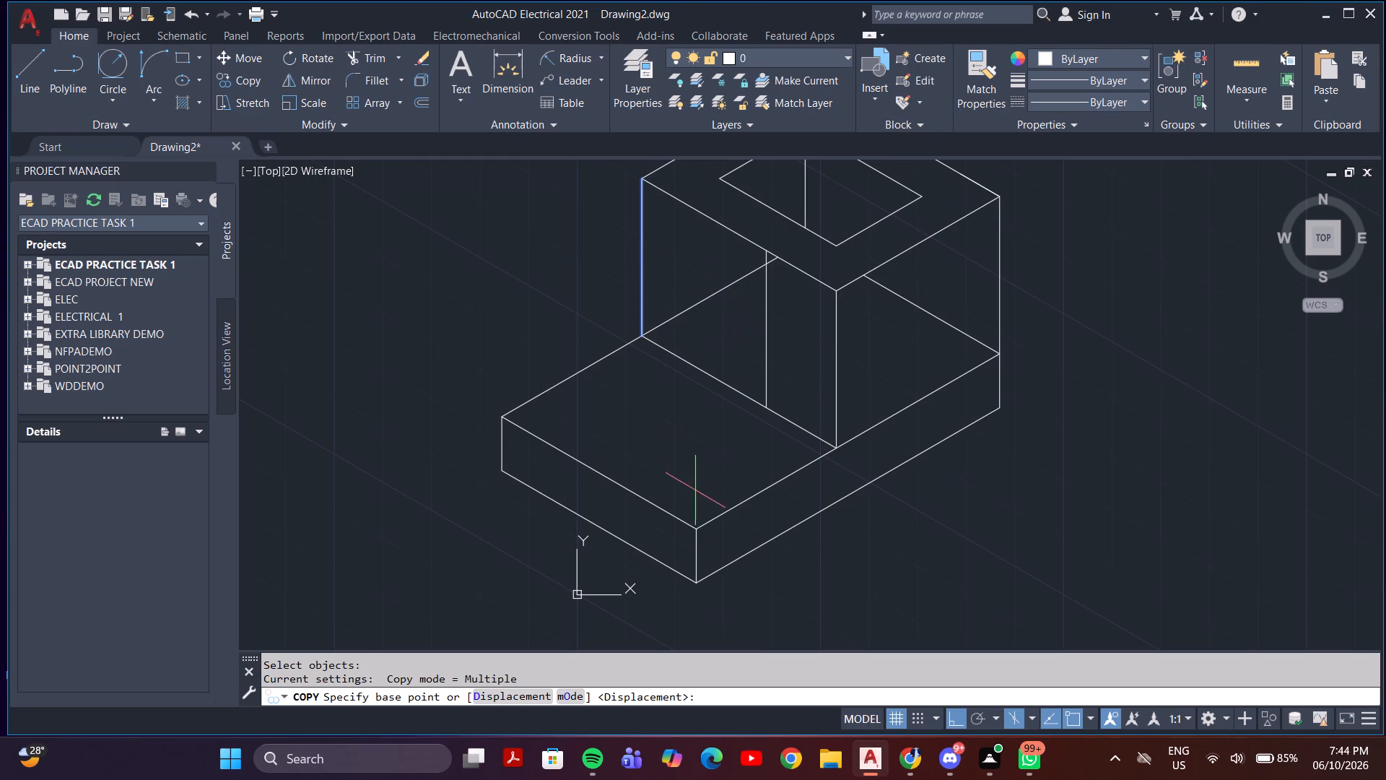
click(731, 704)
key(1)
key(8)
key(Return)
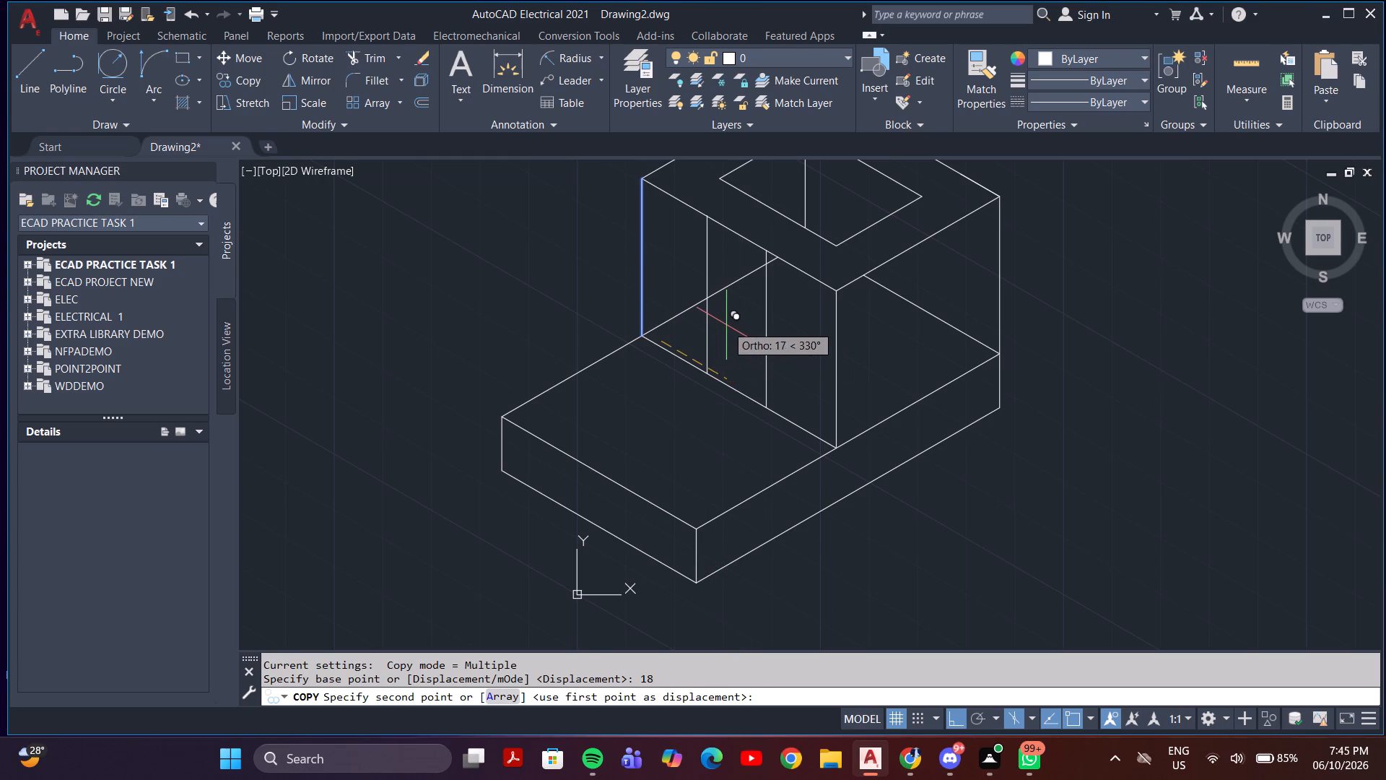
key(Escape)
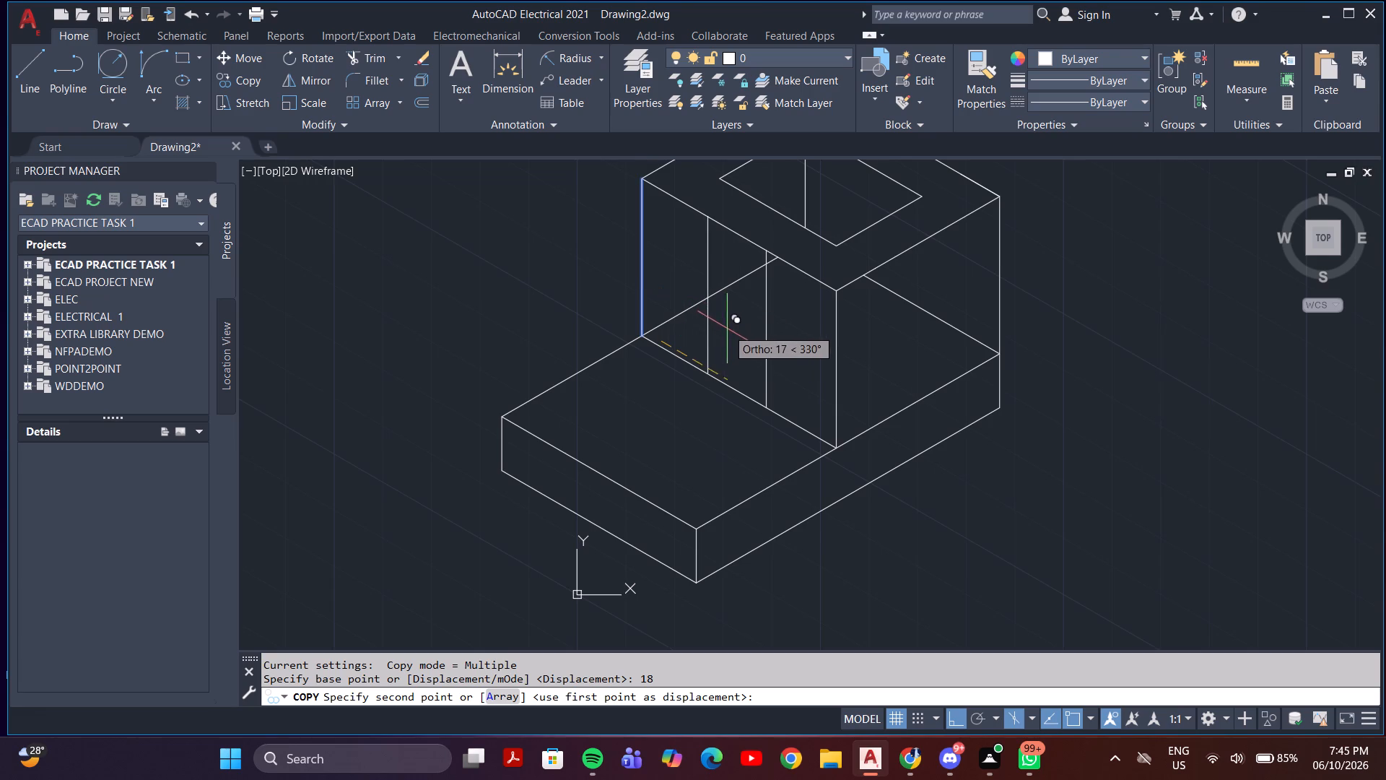
Copy the raised block's leftmost vertical edge 18 mm along the front-left face toward the front vertical edge.
click(642, 287)
text(co)
key(Return)
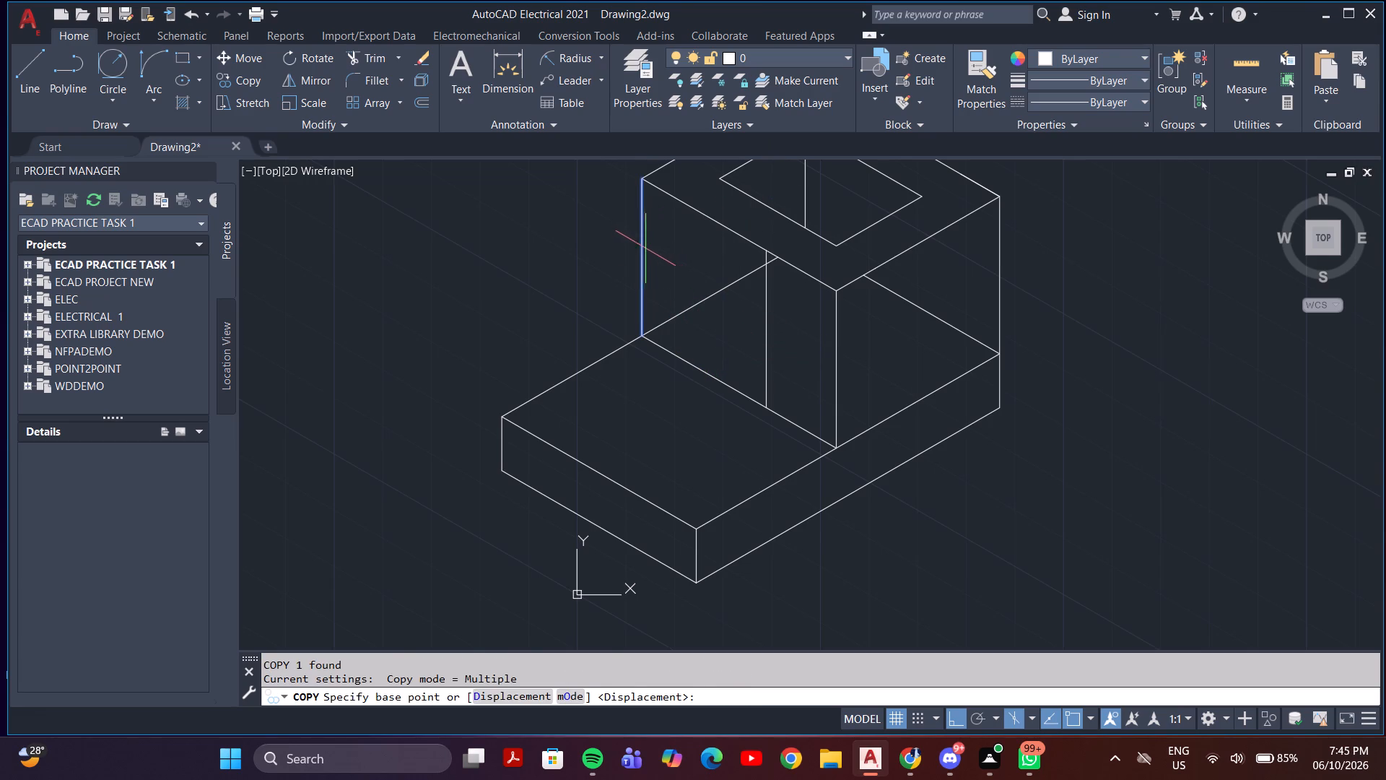
click(640, 248)
key(1)
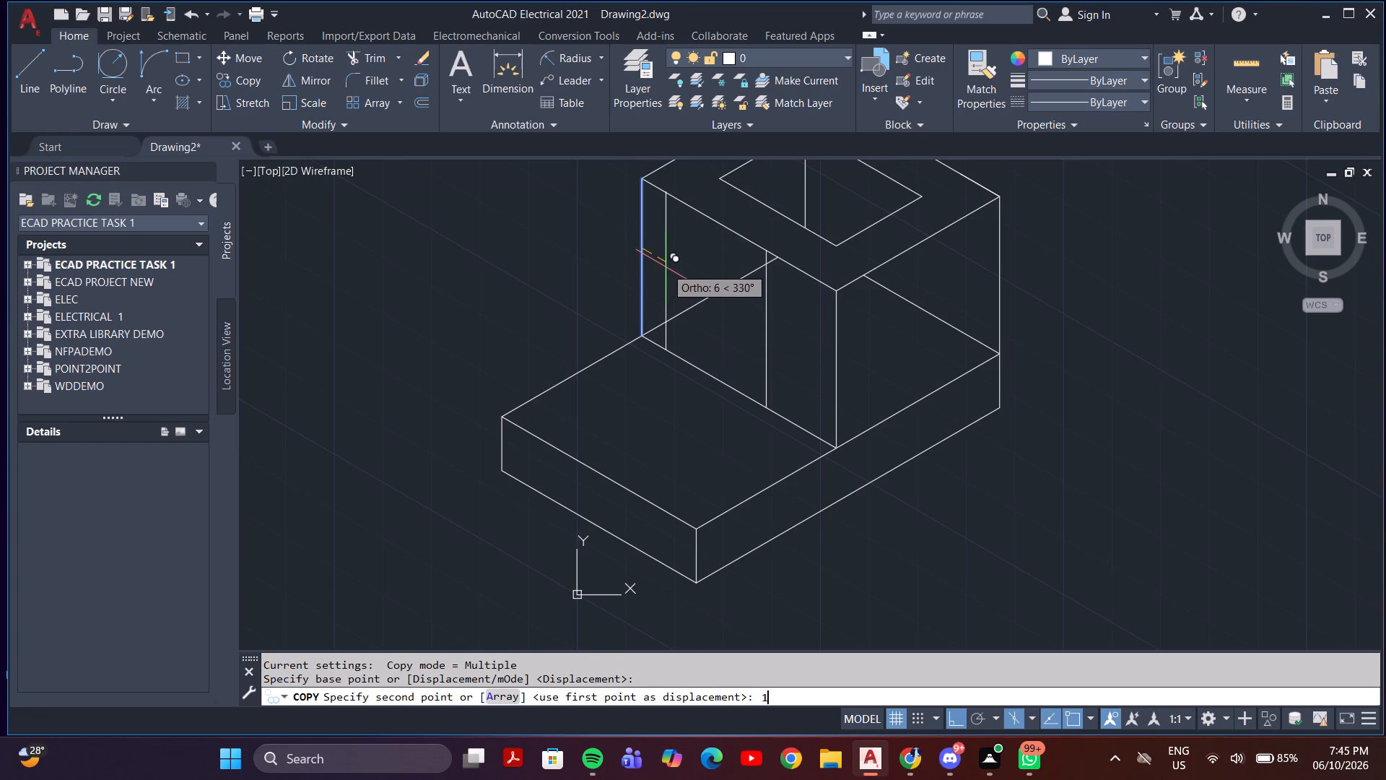
key(8)
key(Return)
key(Escape)
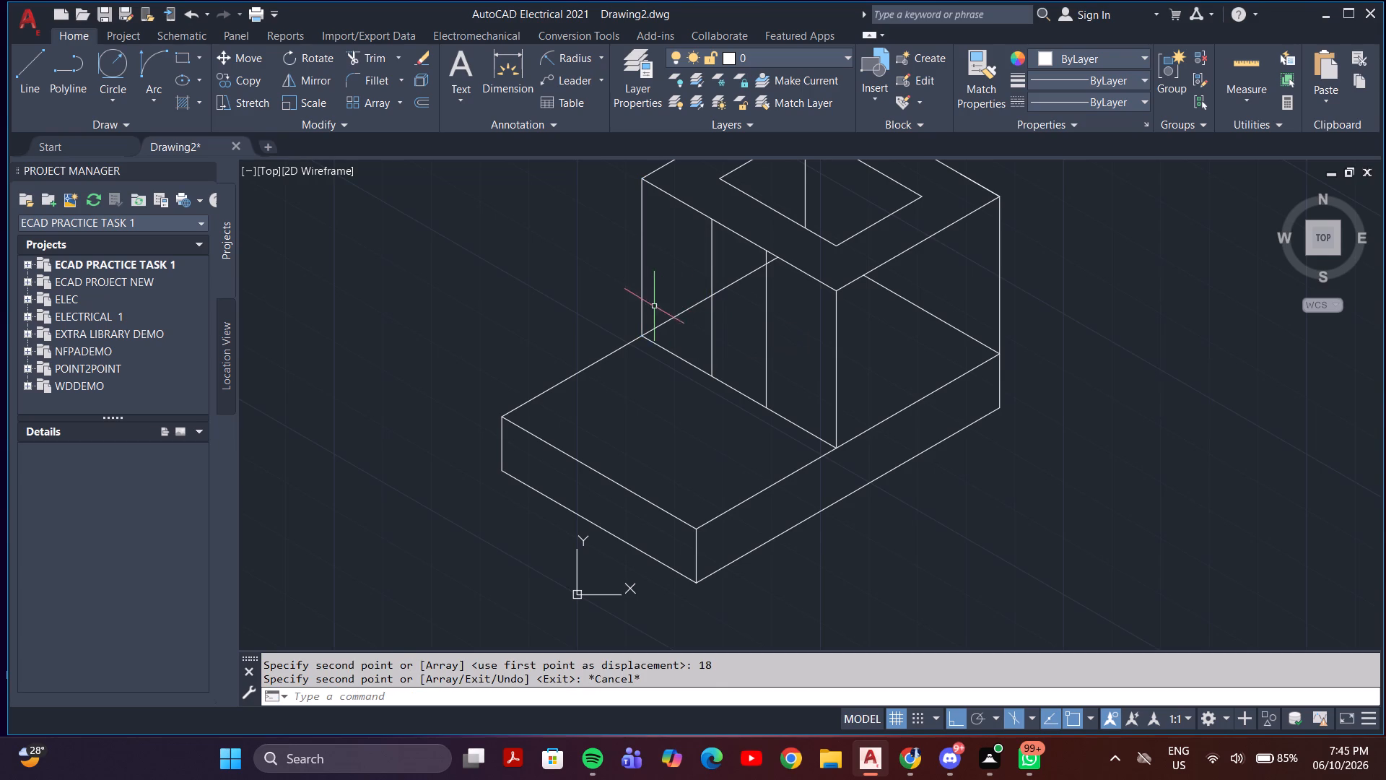
Trim away the base's upper back-left edge where it shows through the block's front-left face, including the short piece near the top.
key(t)
key(r)
key(Return)
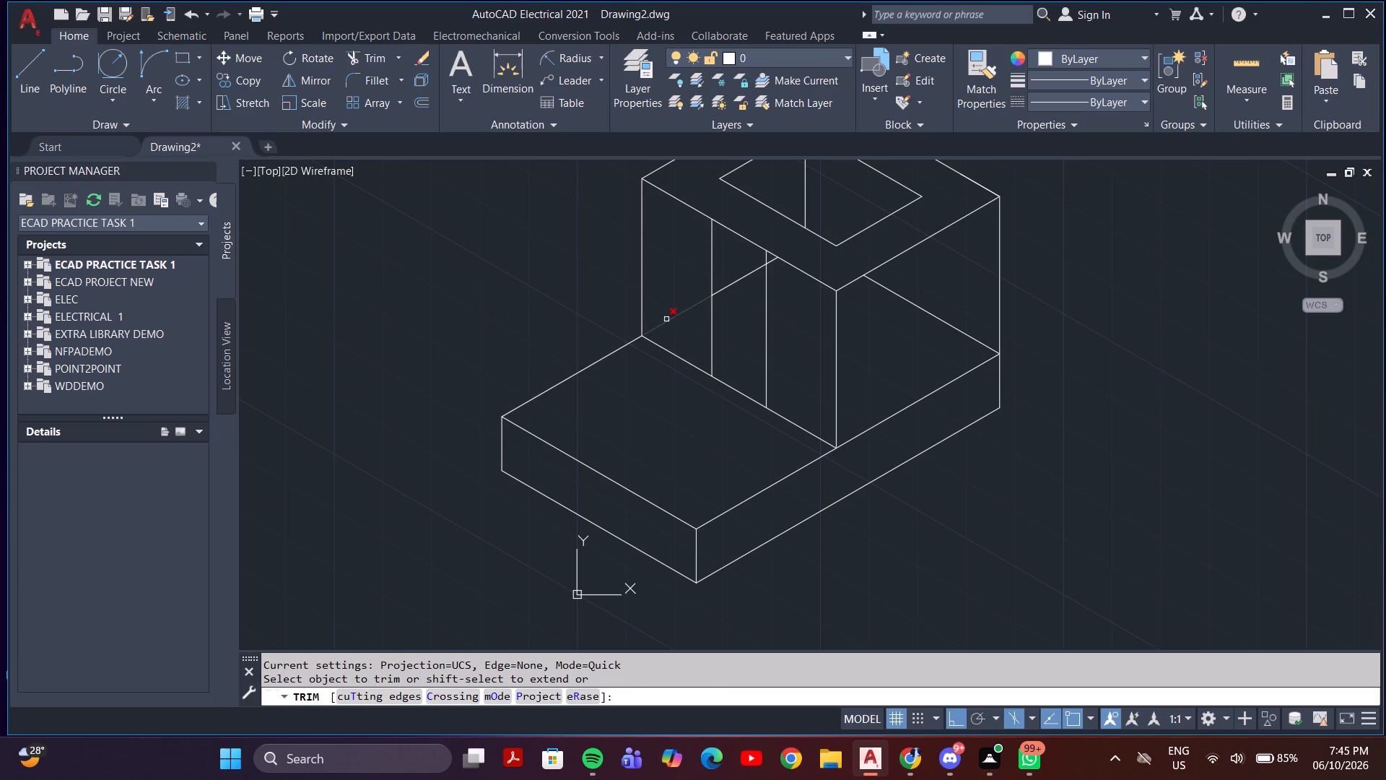
click(666, 319)
click(724, 285)
scroll(766, 275, up, 3)
middle_drag(777, 344, 779, 363)
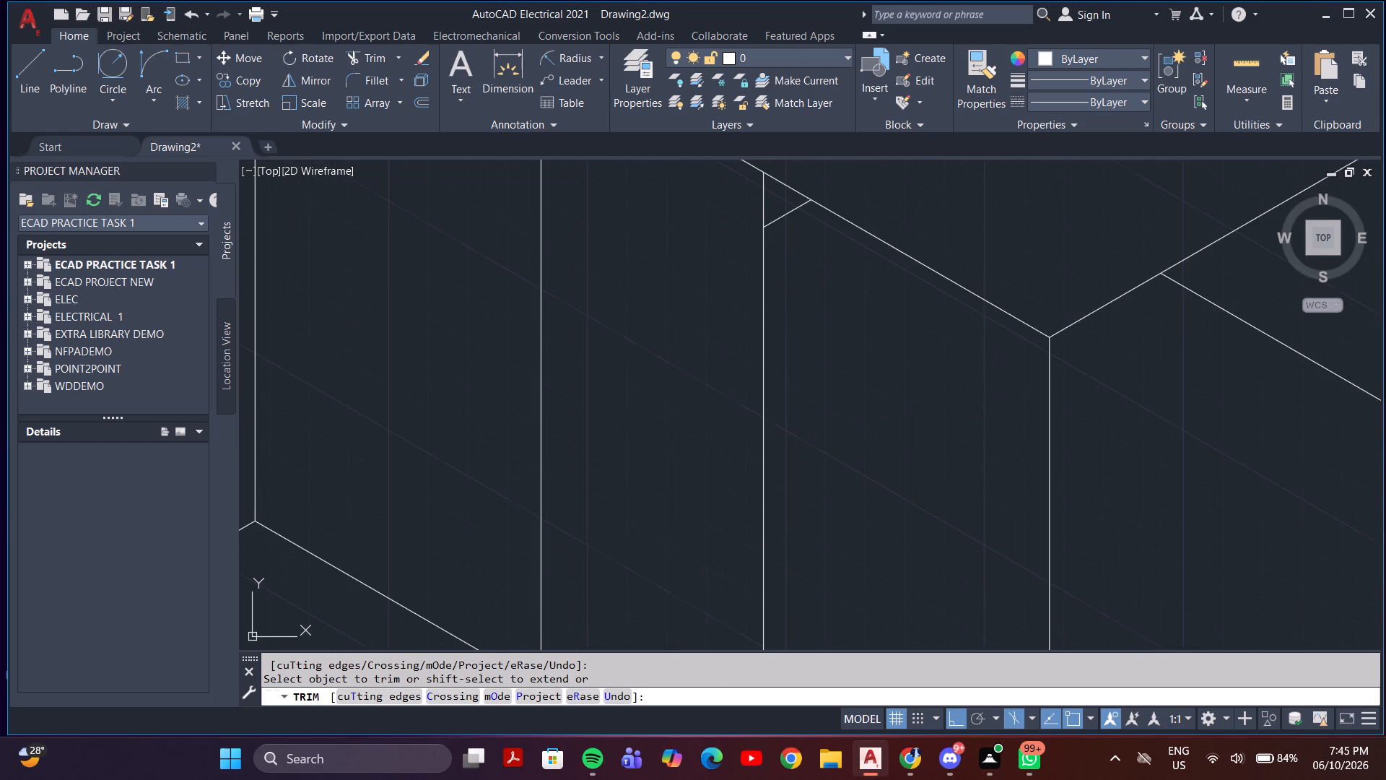
middle_drag(779, 363, 785, 389)
click(796, 261)
scroll(800, 280, down, 5)
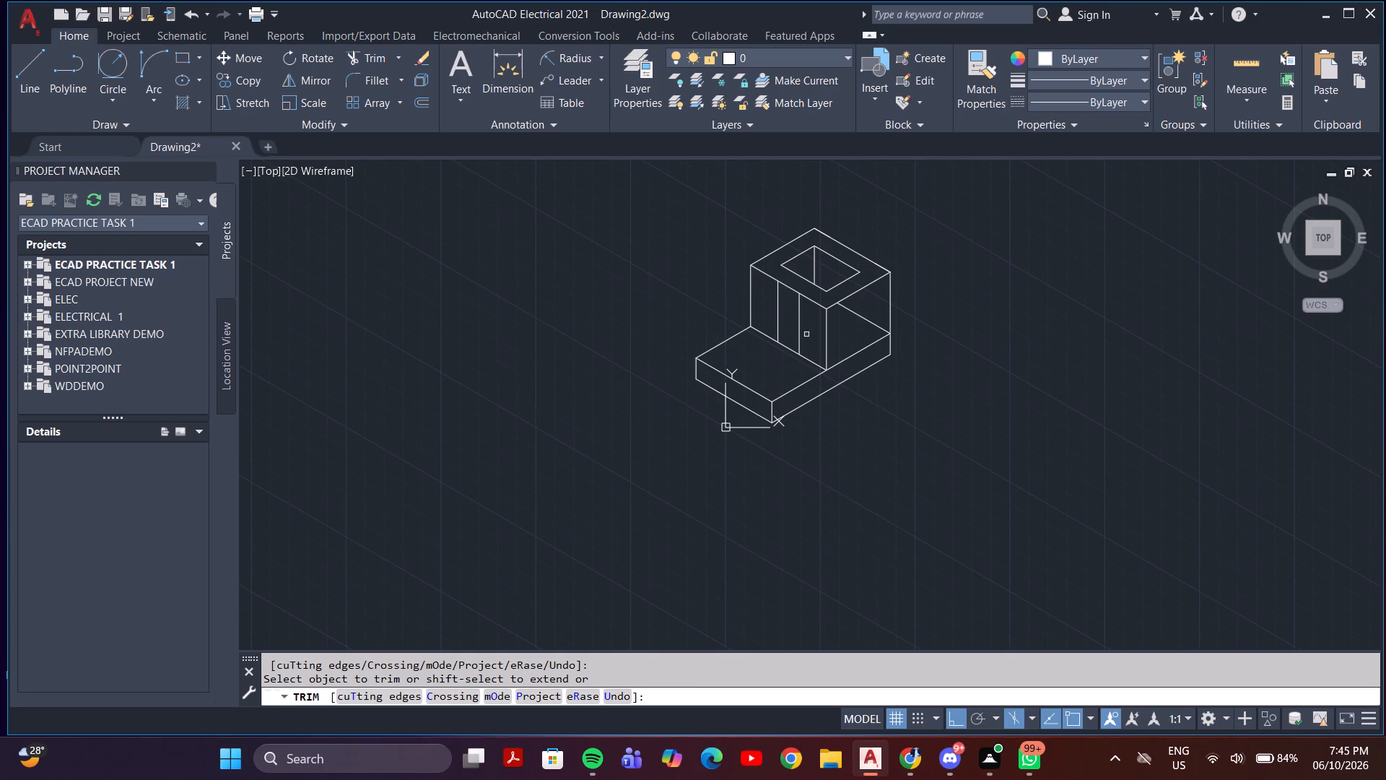
key(Escape)
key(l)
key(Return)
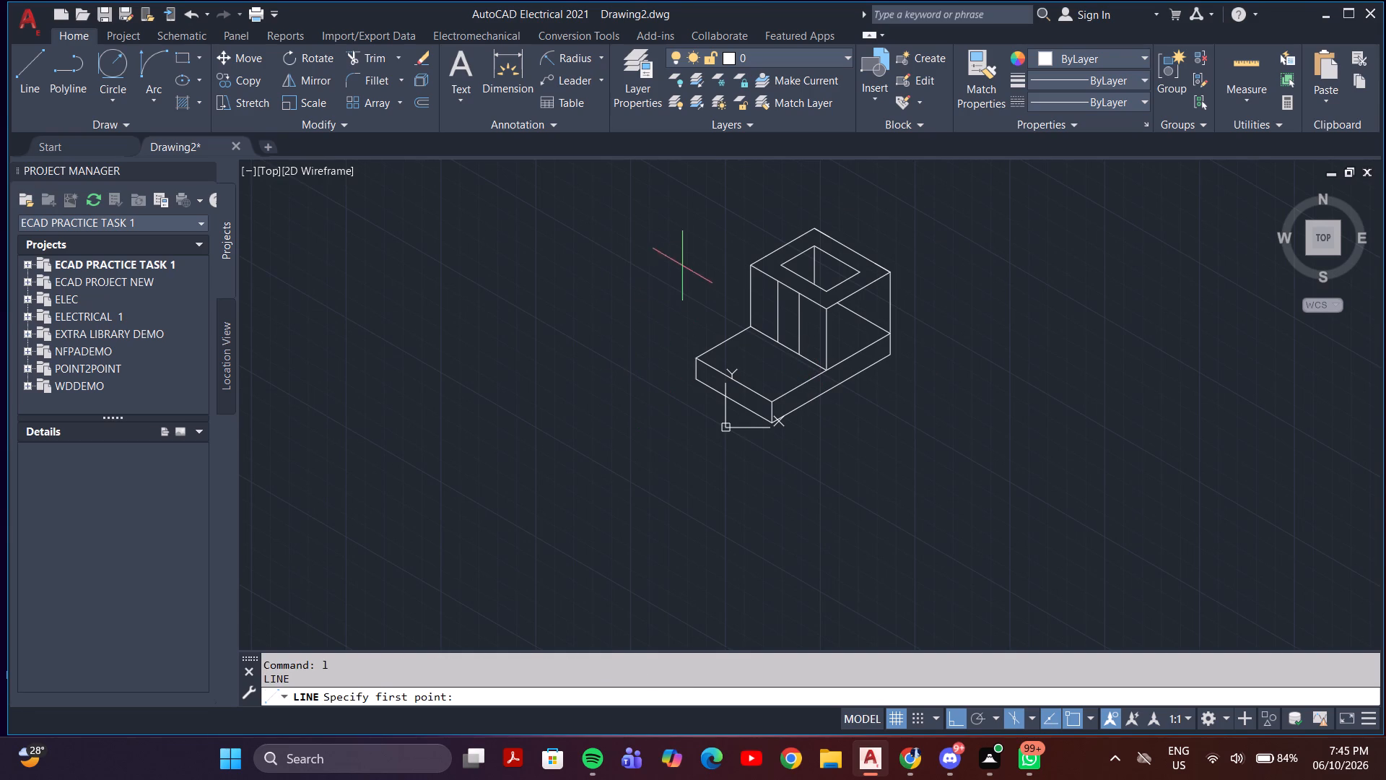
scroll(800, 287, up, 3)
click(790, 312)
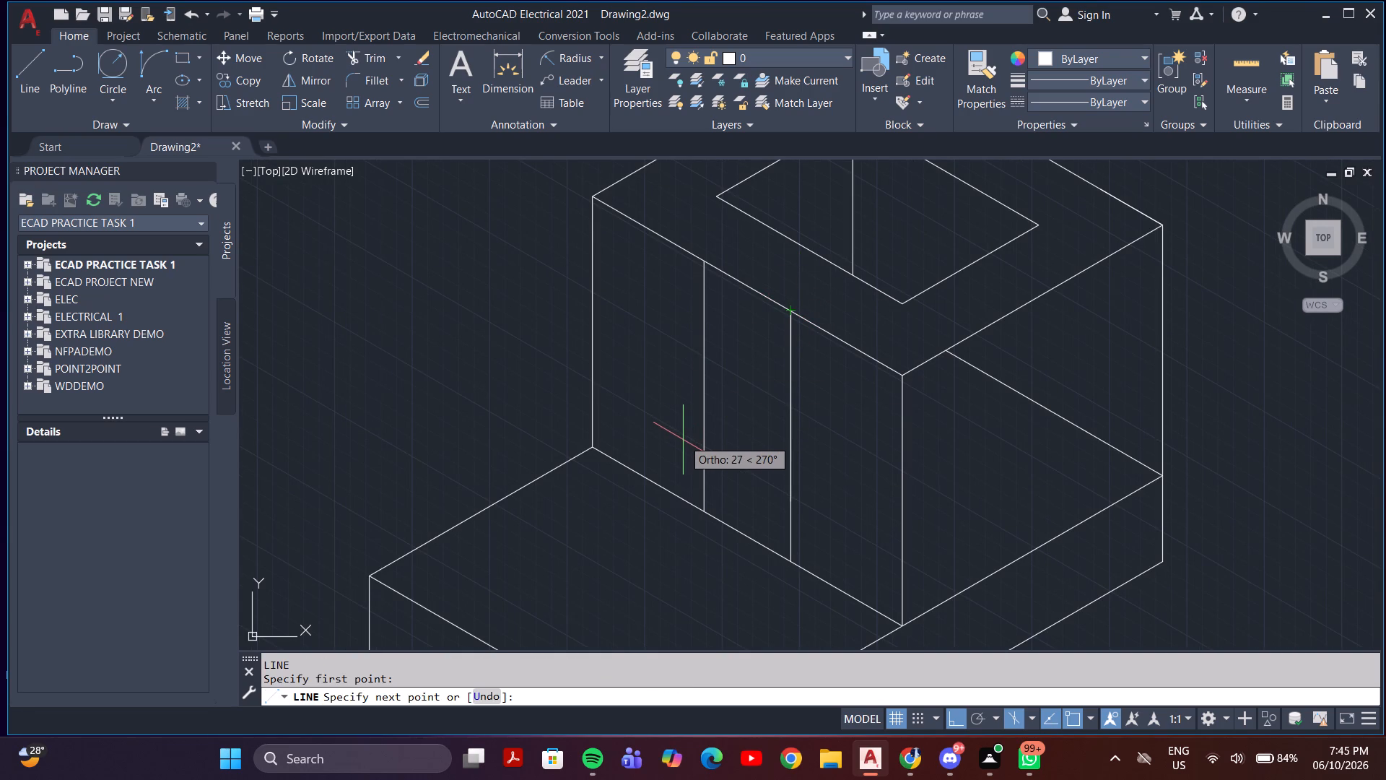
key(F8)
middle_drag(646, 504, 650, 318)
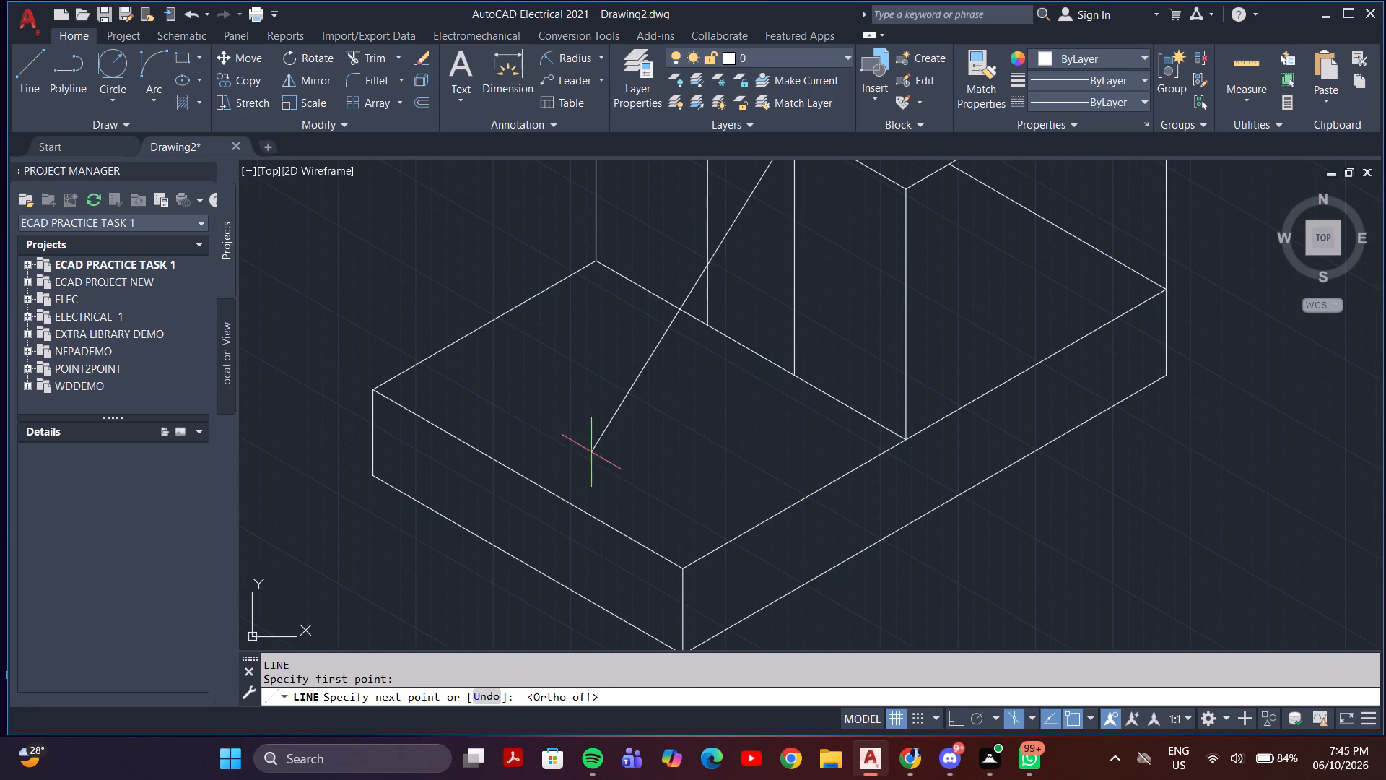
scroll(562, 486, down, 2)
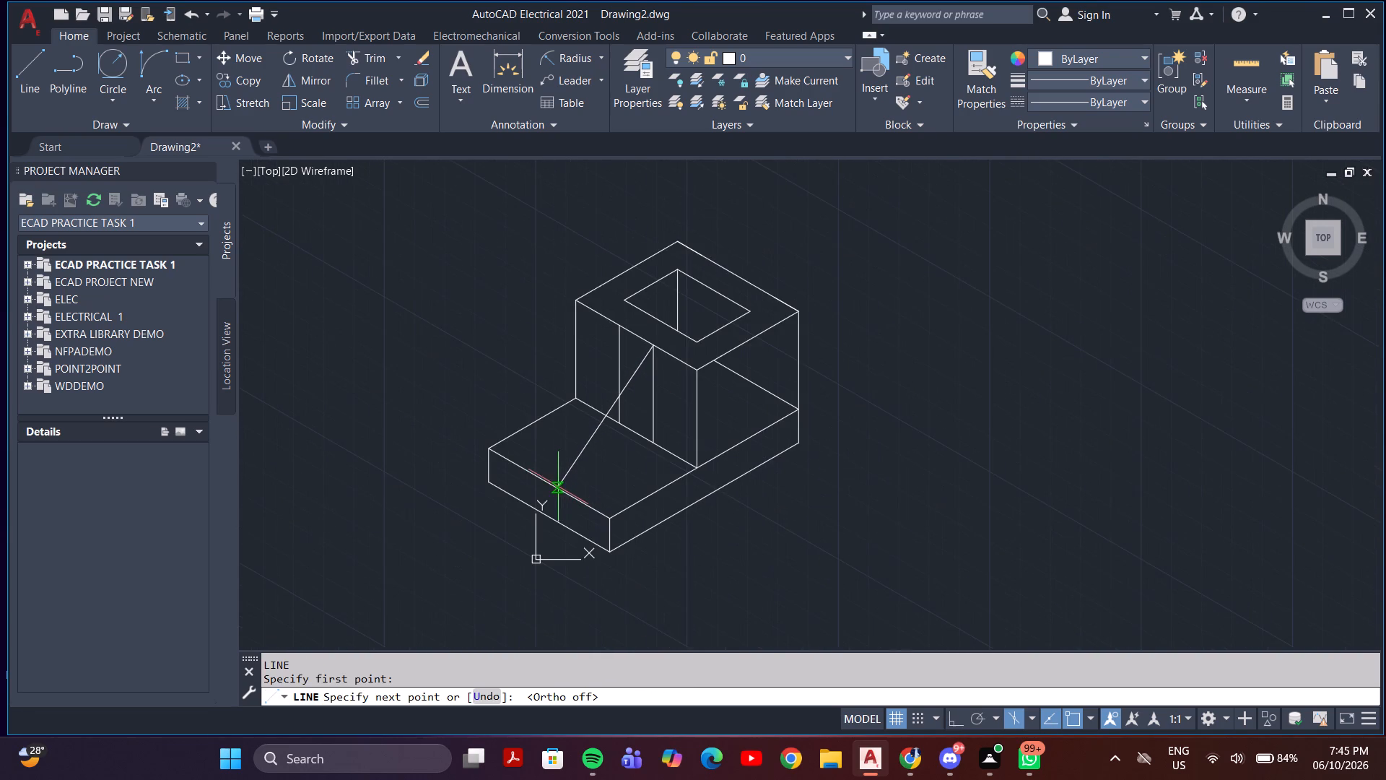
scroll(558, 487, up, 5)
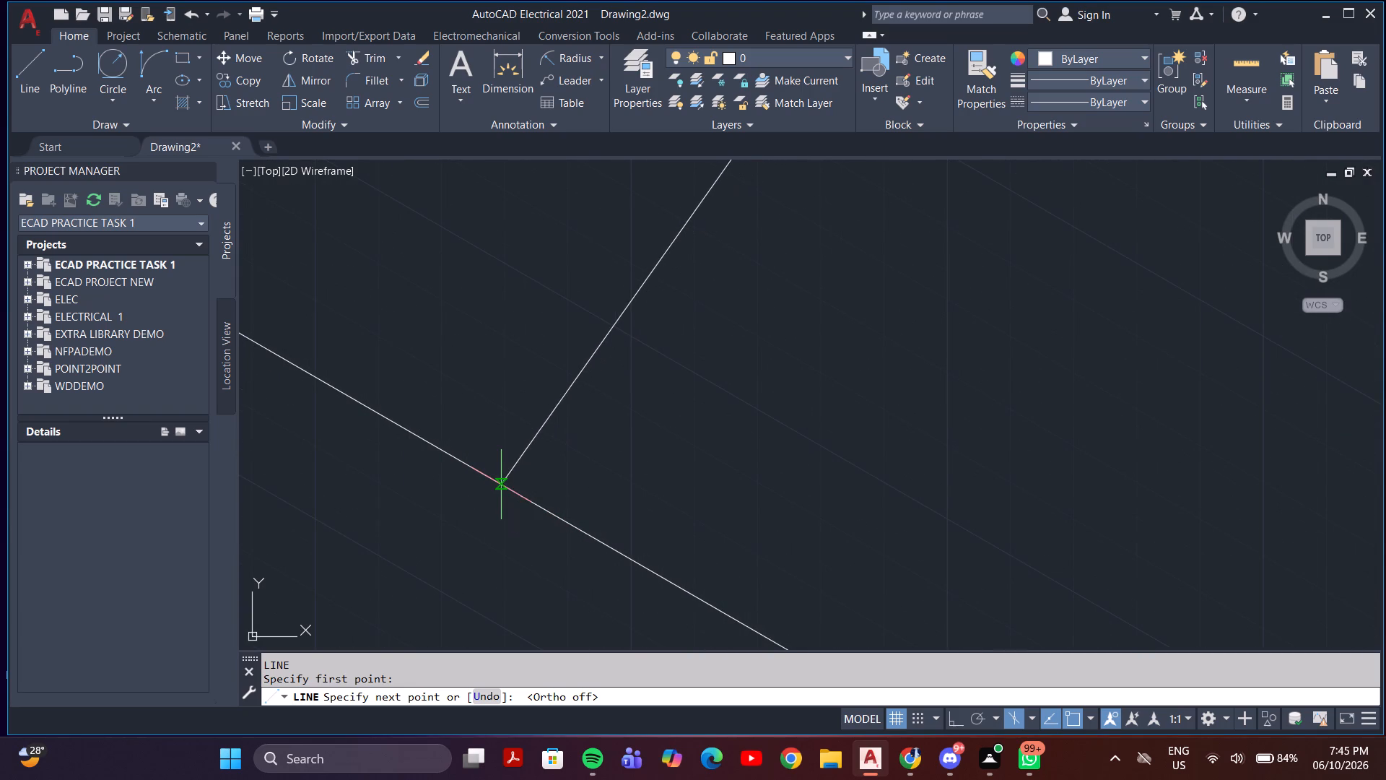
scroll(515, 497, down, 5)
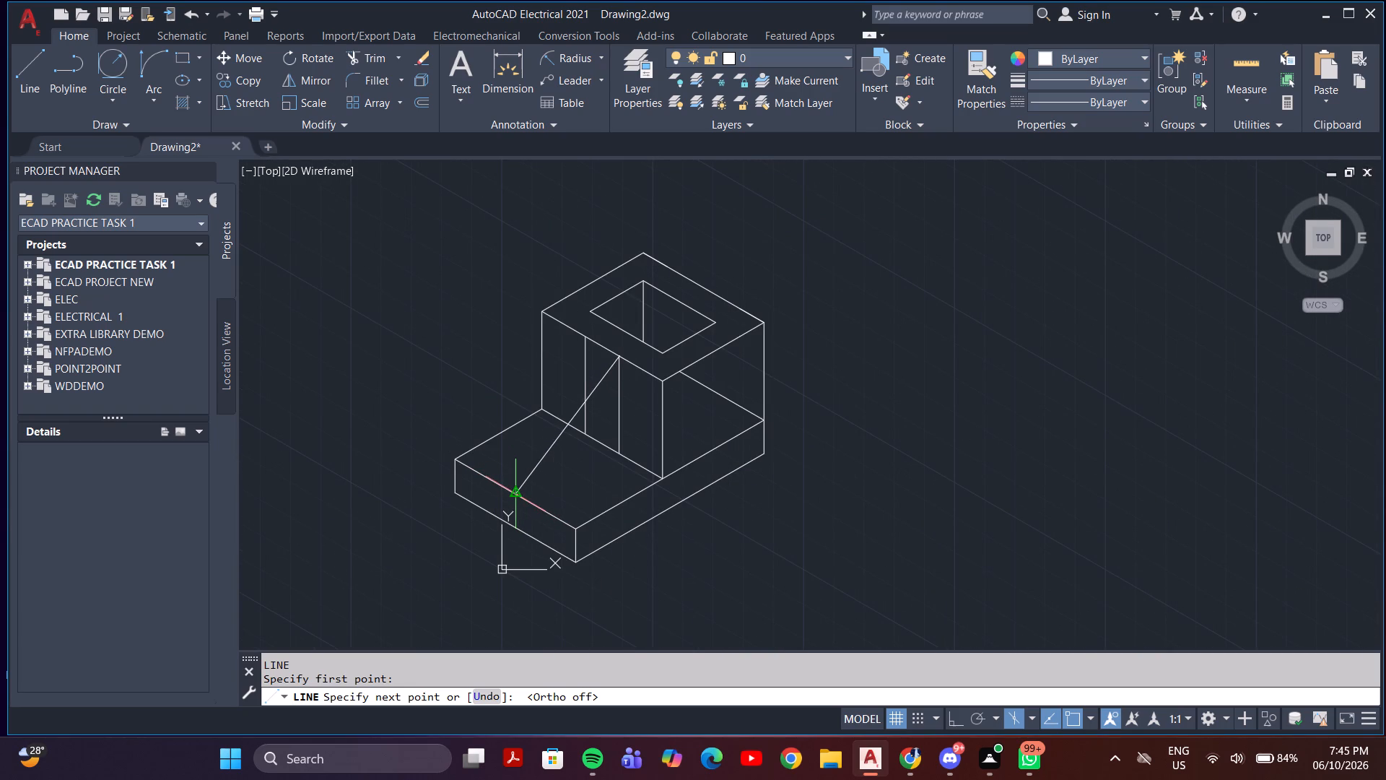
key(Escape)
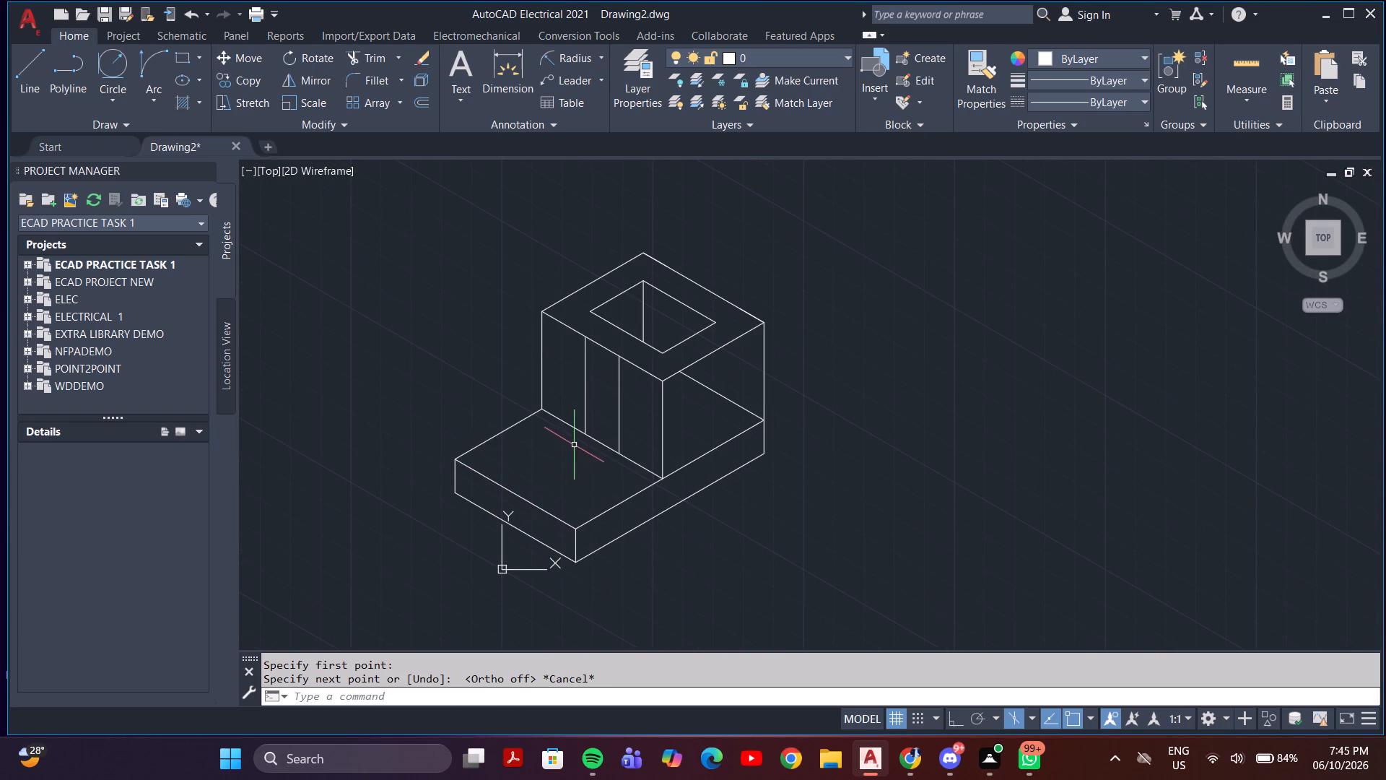
In isoplane Top with ortho on, draw lines from the feet of both copied verticals across the base's top, past its front-left edge.
key(l)
key(Return)
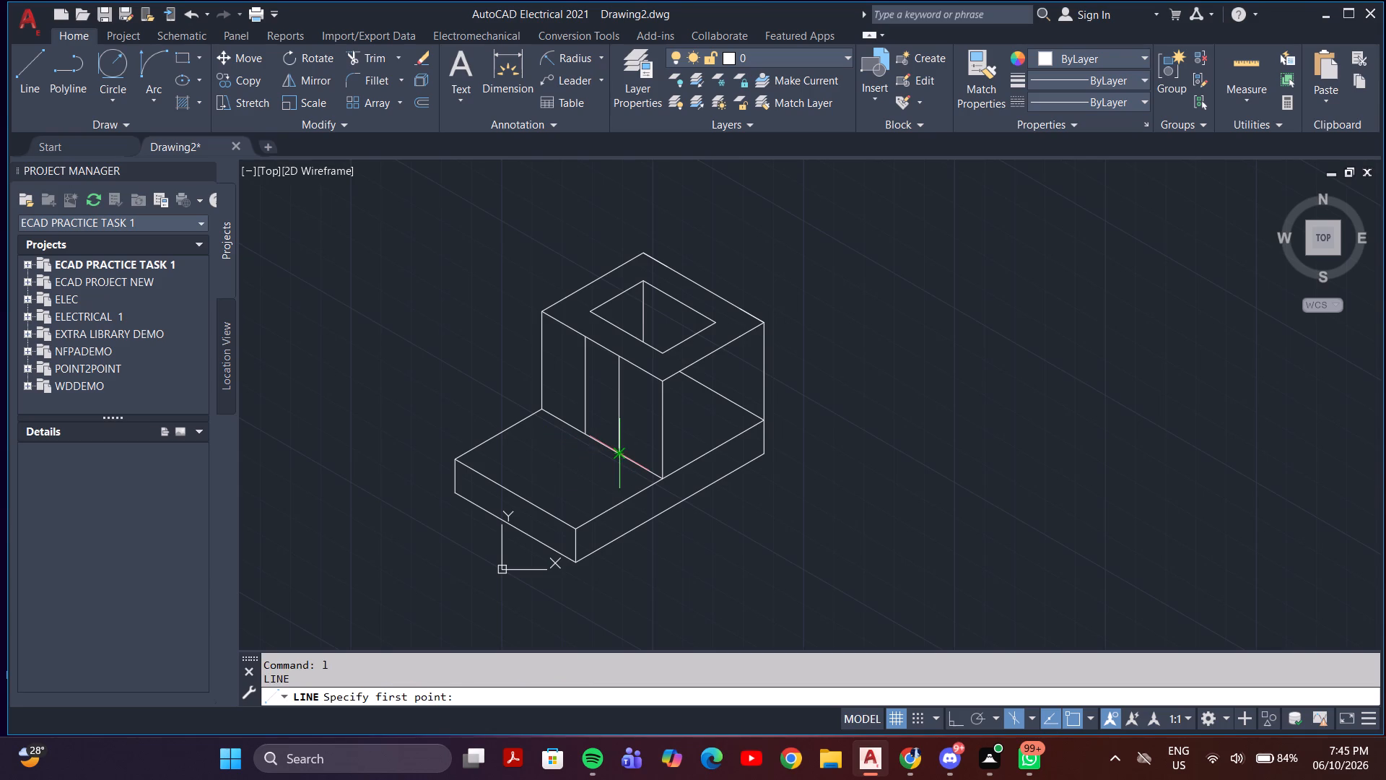
click(619, 454)
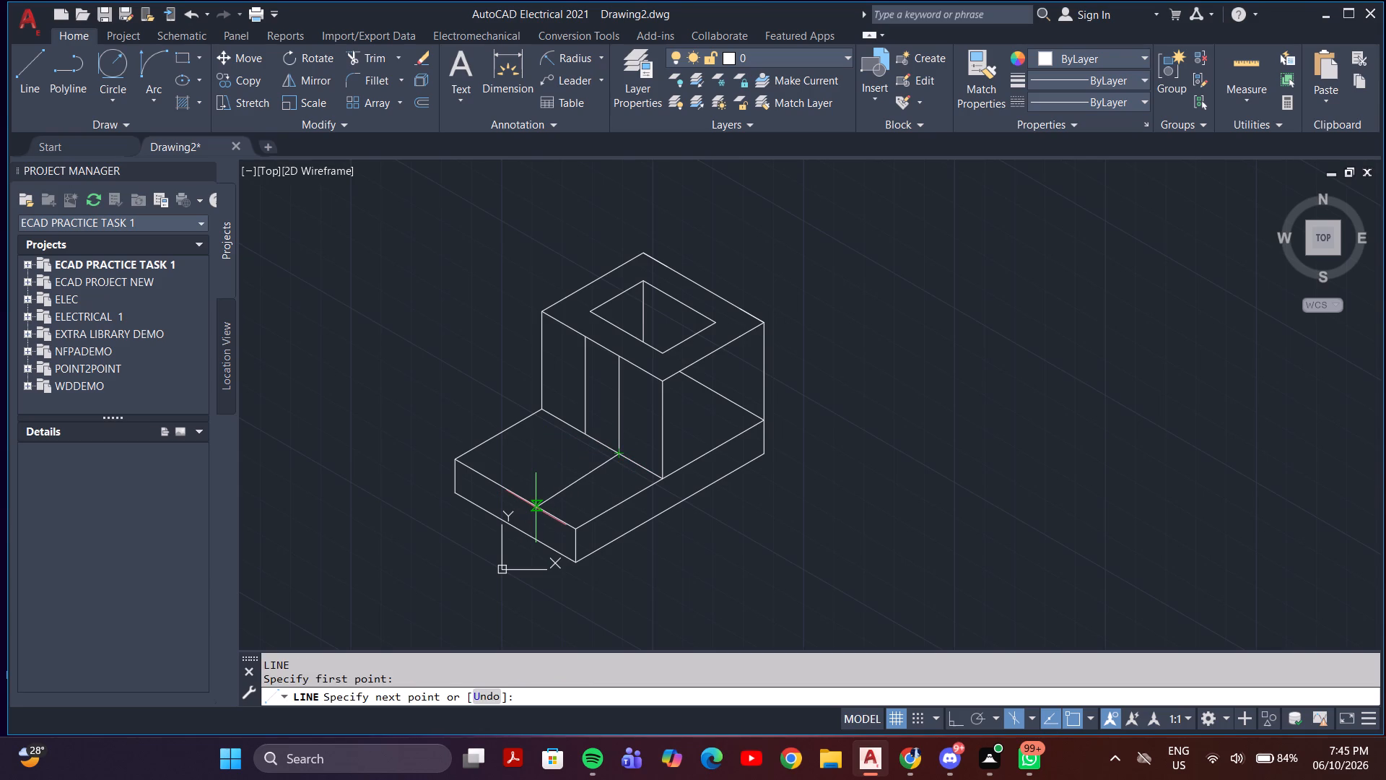
key(F8)
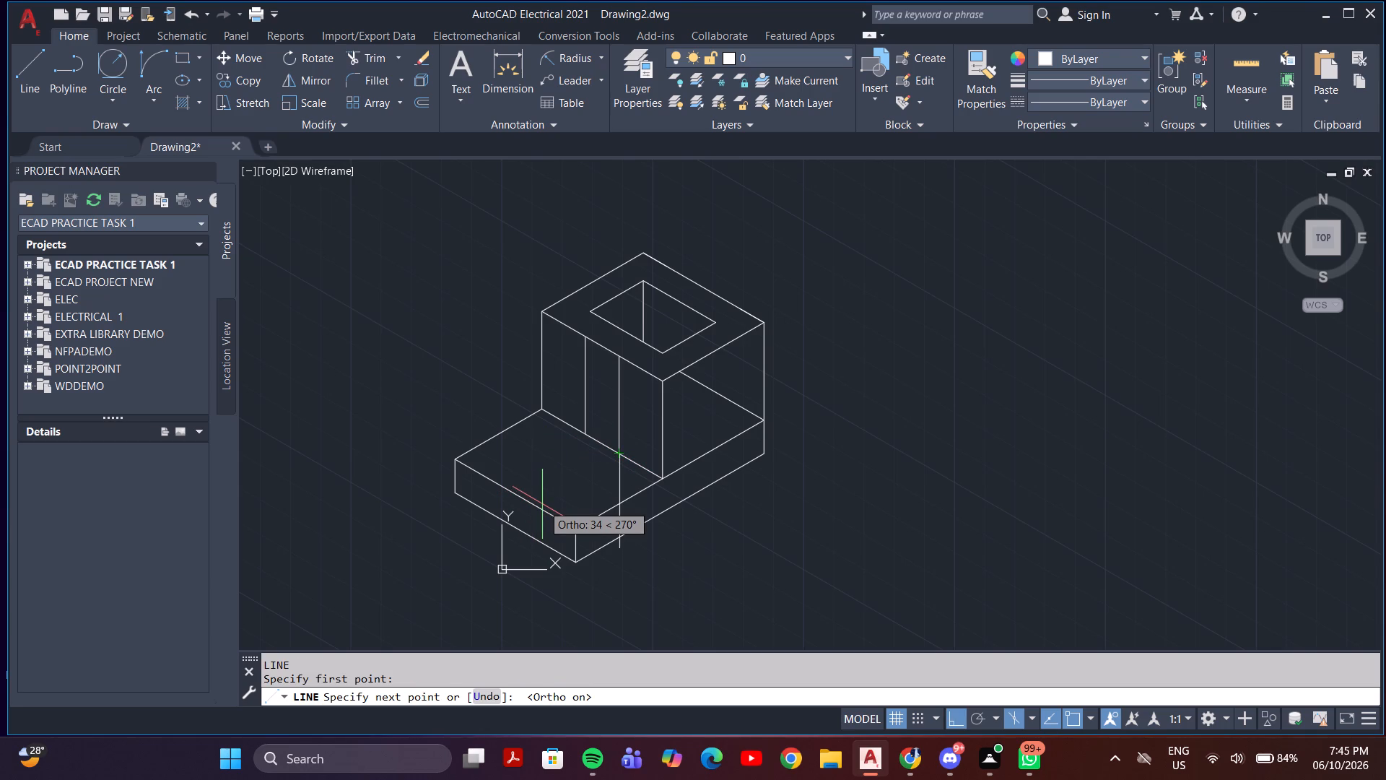
key(F5)
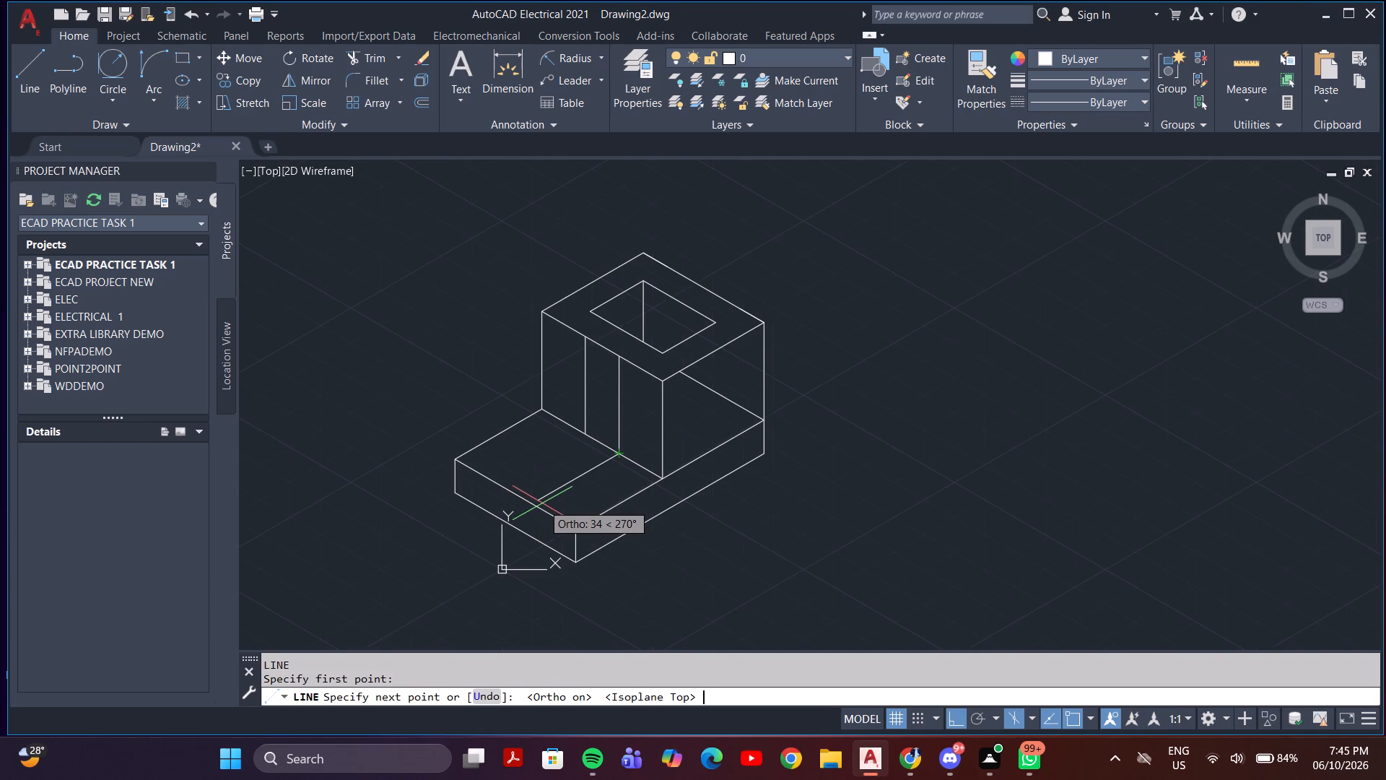
click(523, 517)
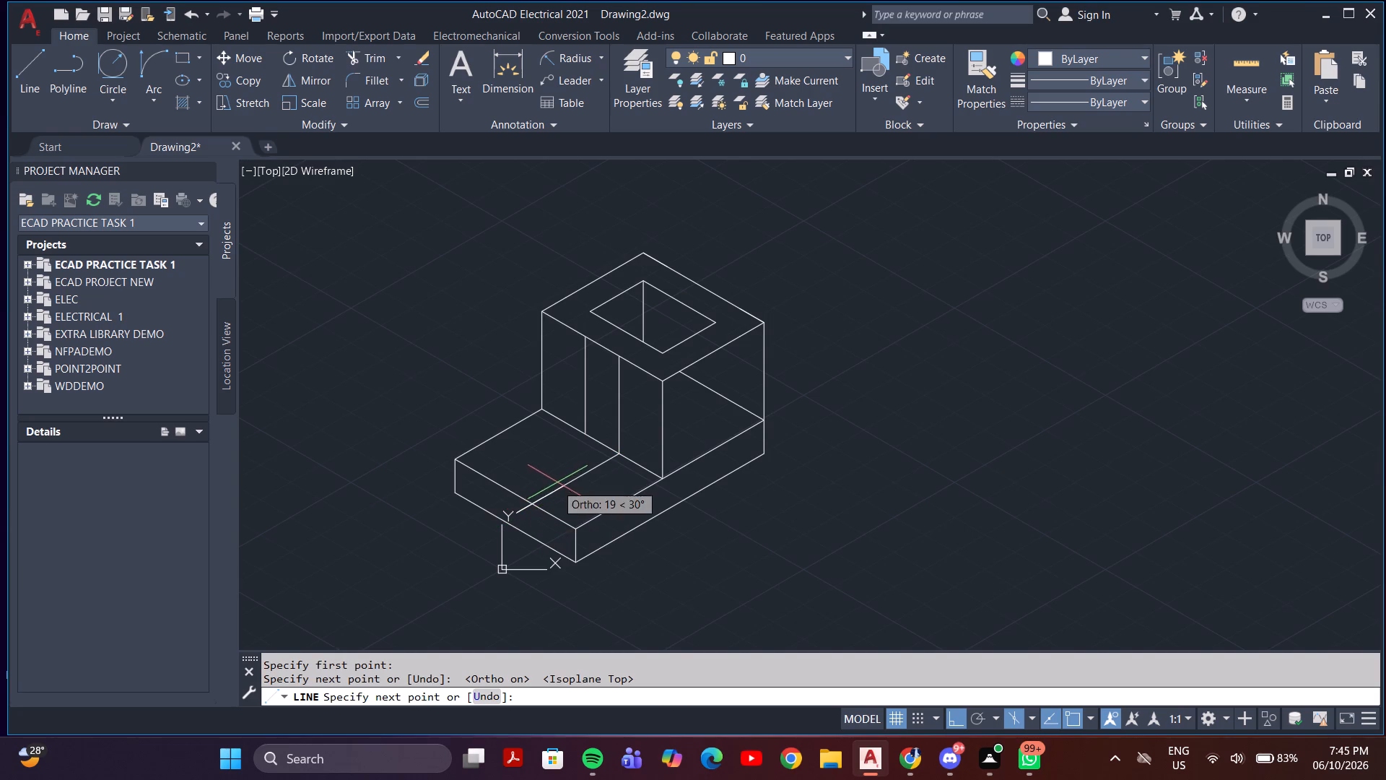
key(space)
key(space)
click(585, 435)
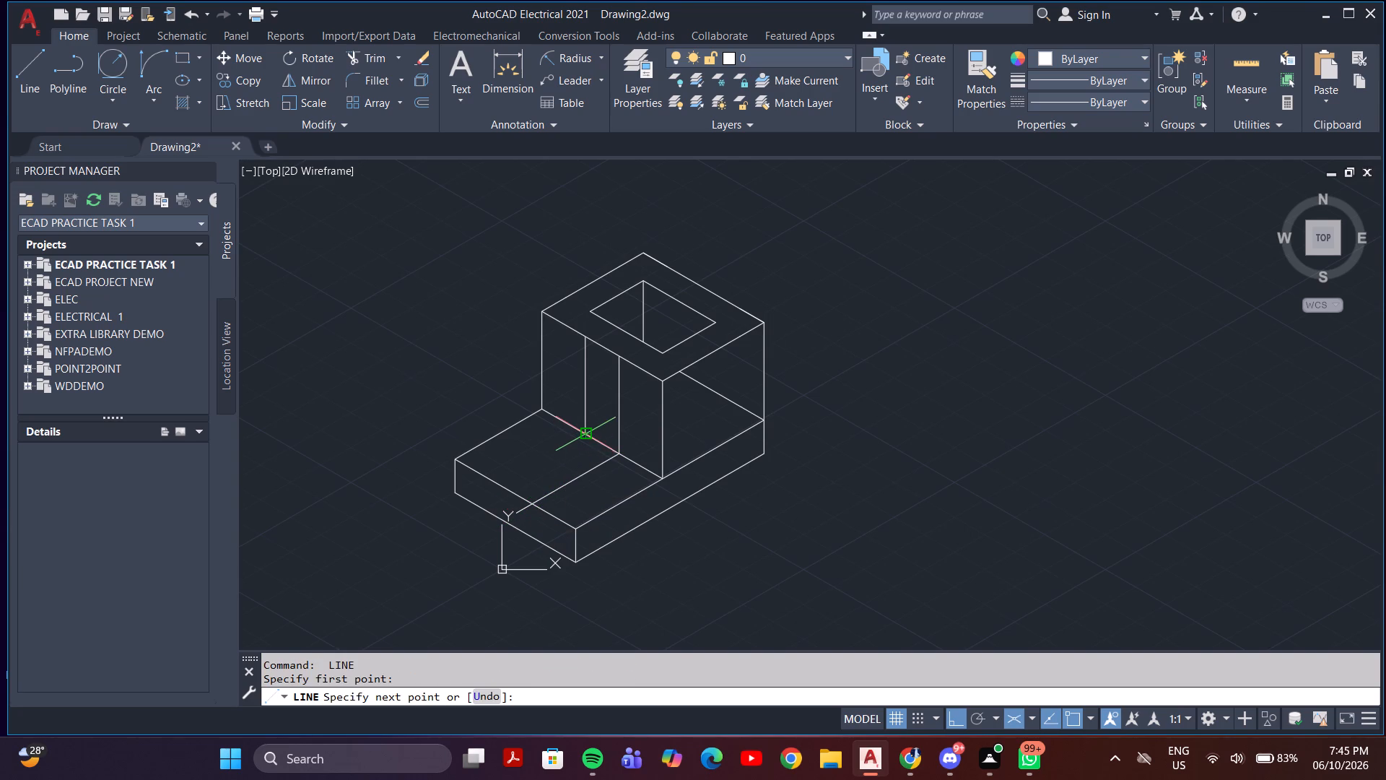
click(491, 496)
key(Escape)
With ortho off, draw sloping lines from the copied verticals' upper ends to where their base lines cross the base's upper front-left edge.
middle_drag(563, 502, 620, 430)
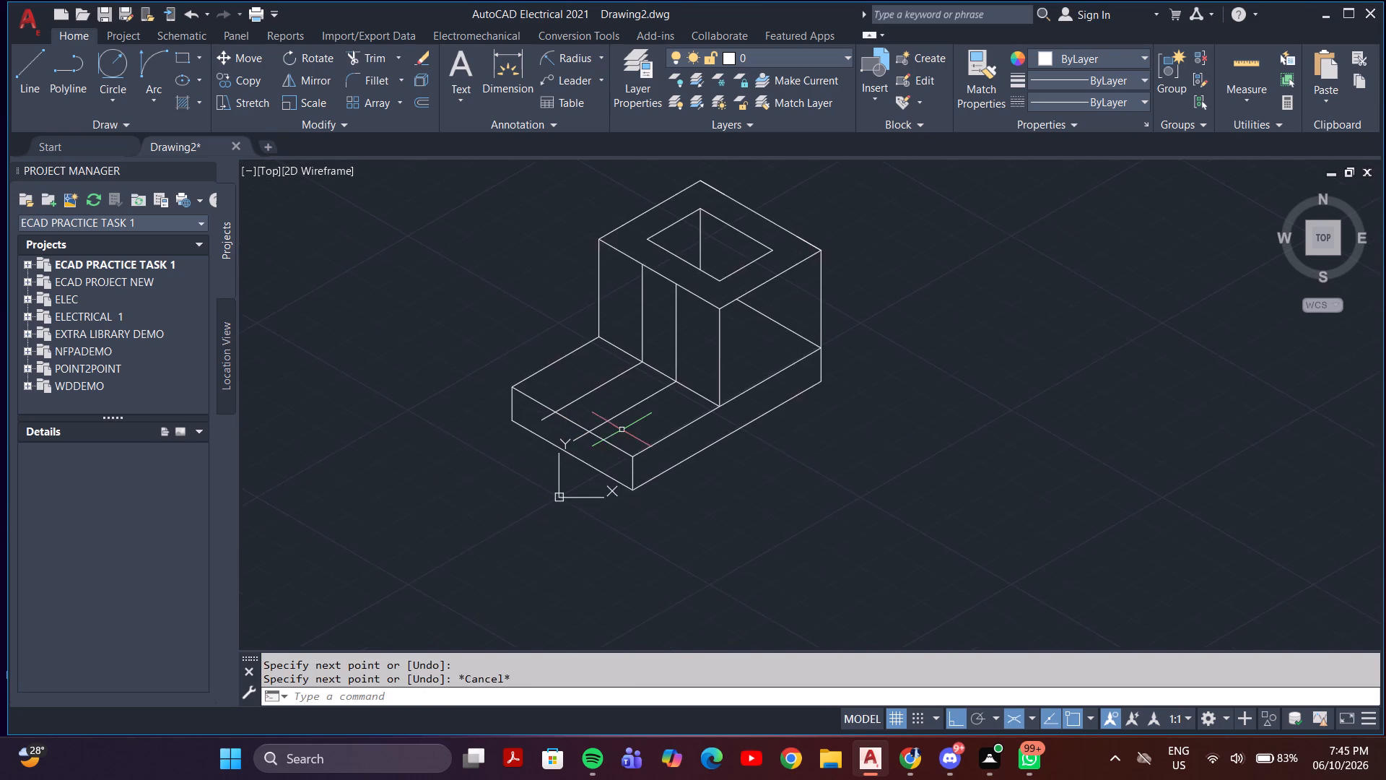
scroll(613, 433, down, 2)
key(l)
key(Return)
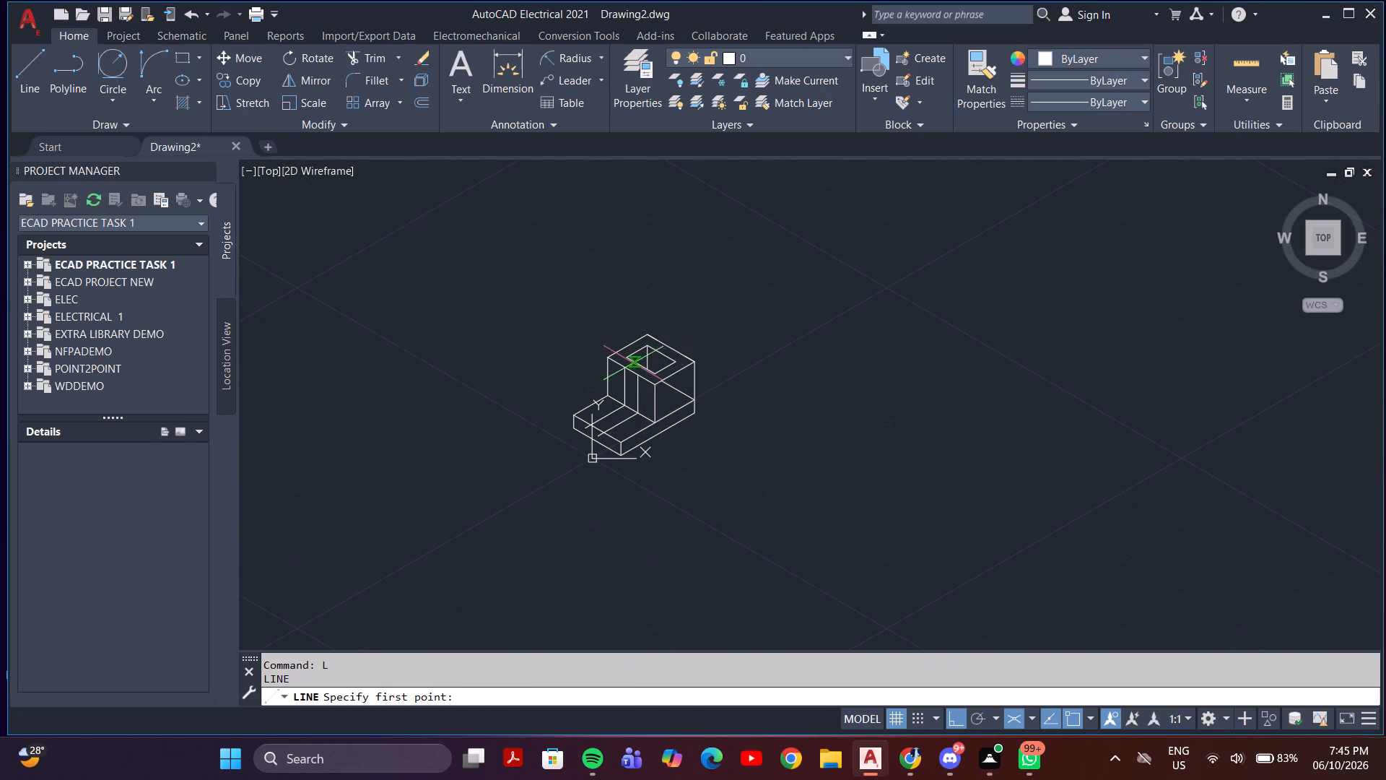
scroll(623, 373, up, 4)
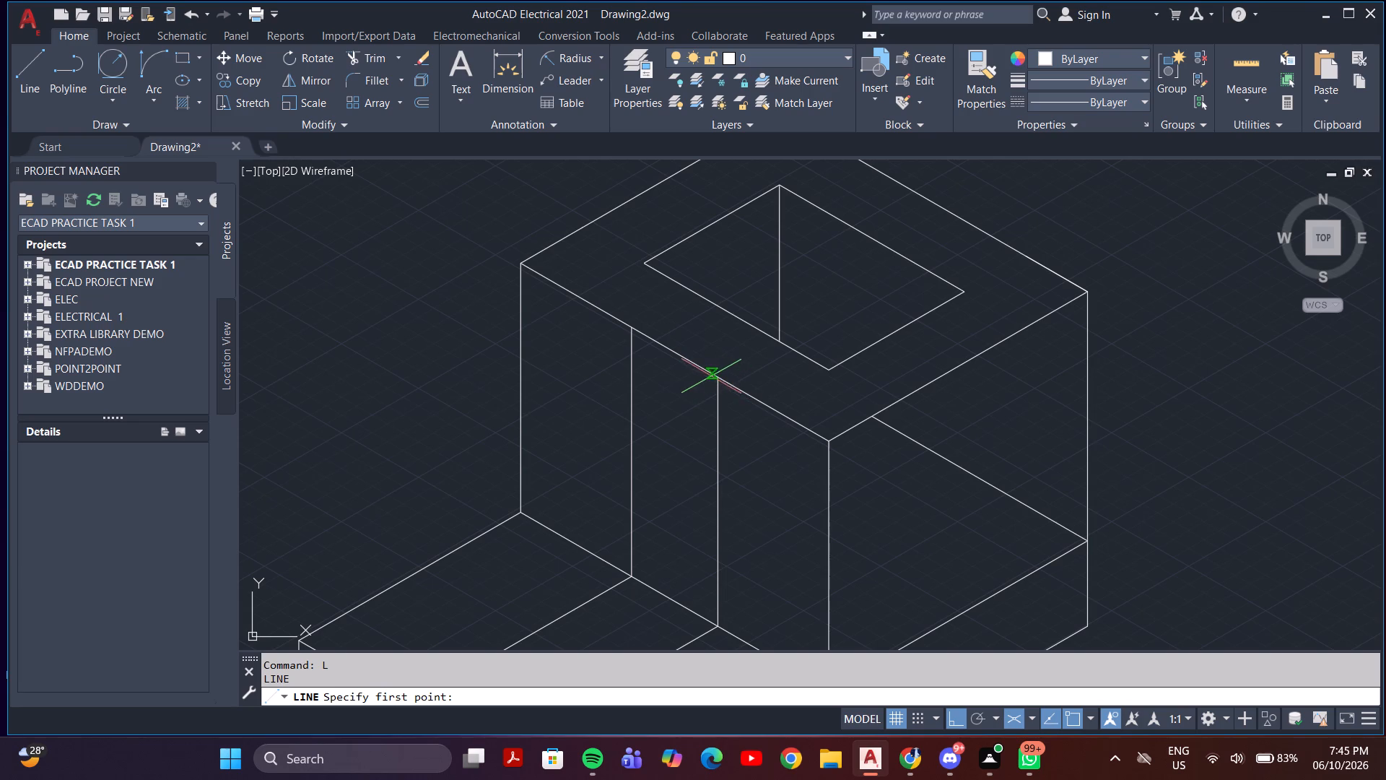
click(718, 379)
scroll(682, 407, down, 1)
middle_drag(682, 407, 700, 292)
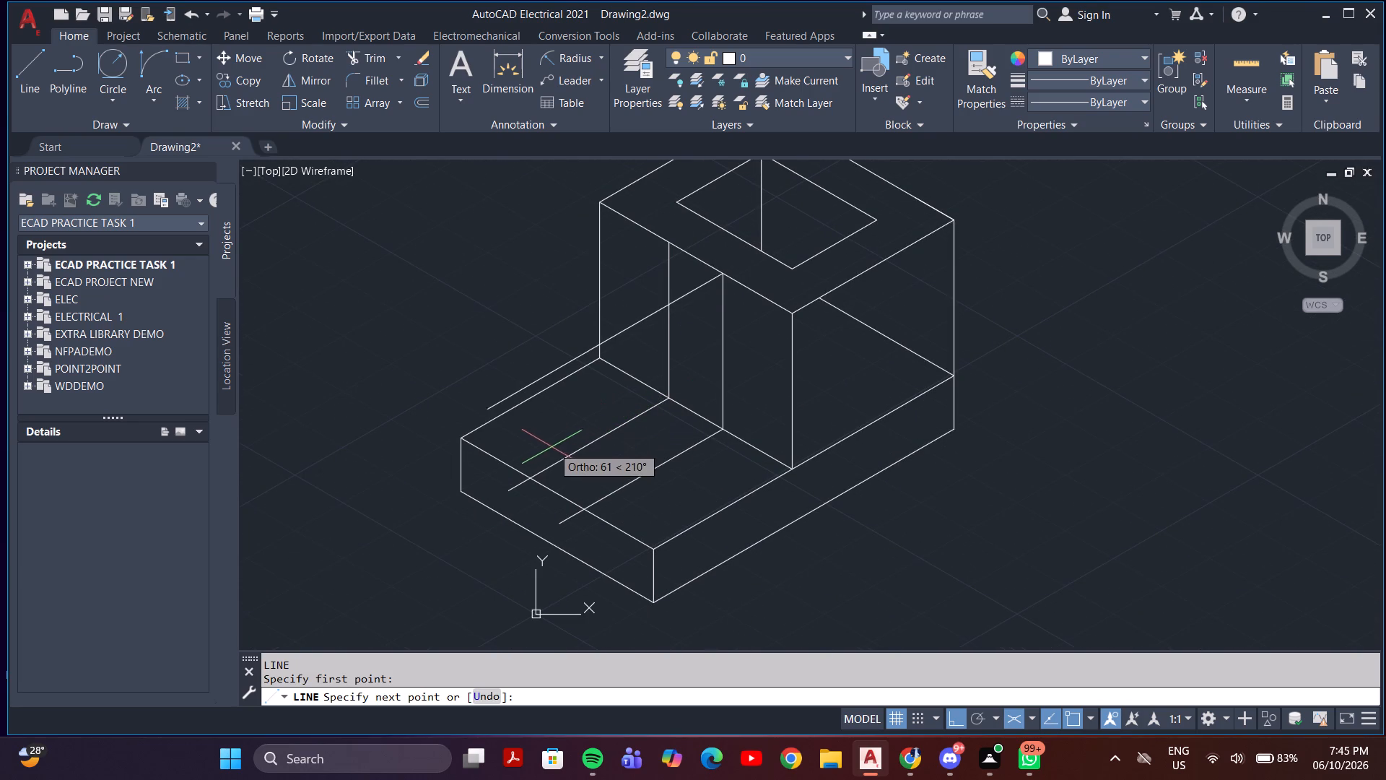
key(F8)
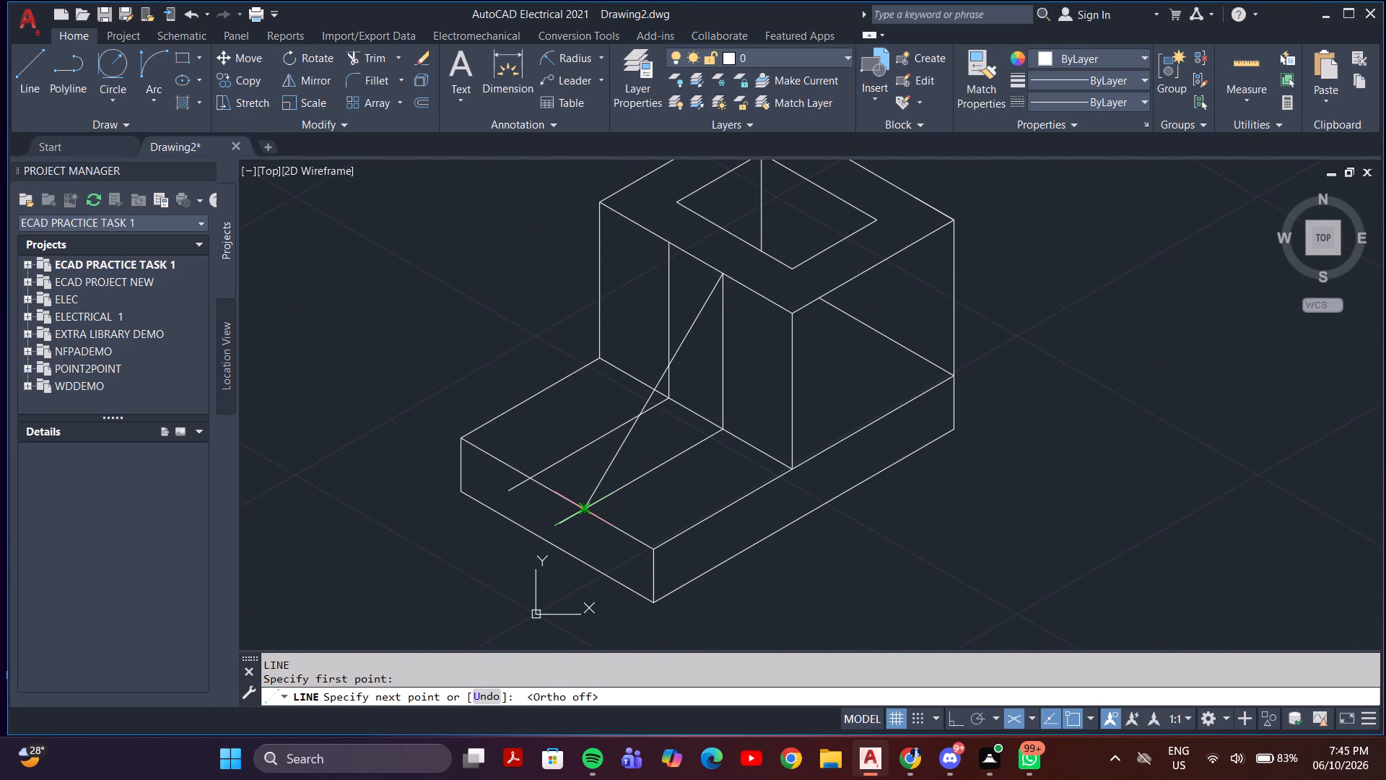
click(584, 511)
key(space)
key(space)
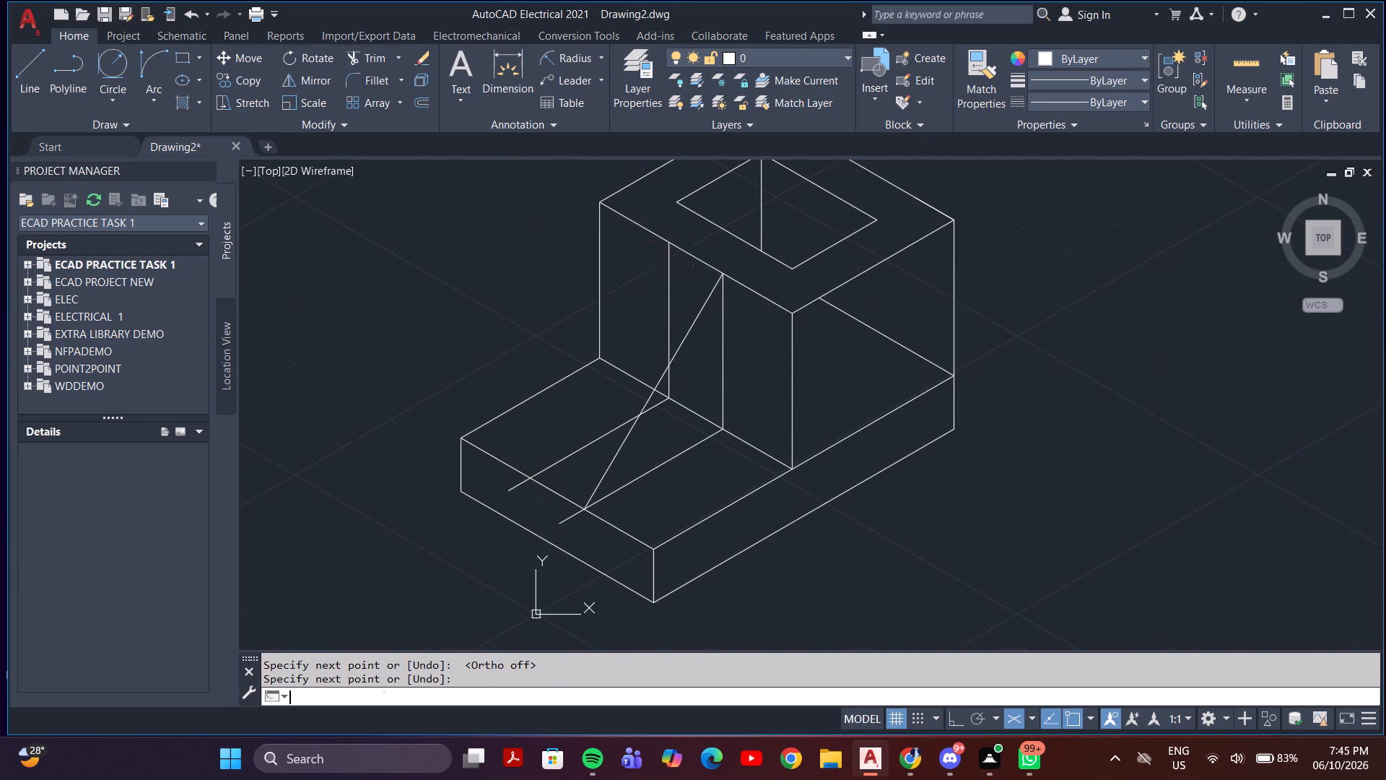
click(671, 243)
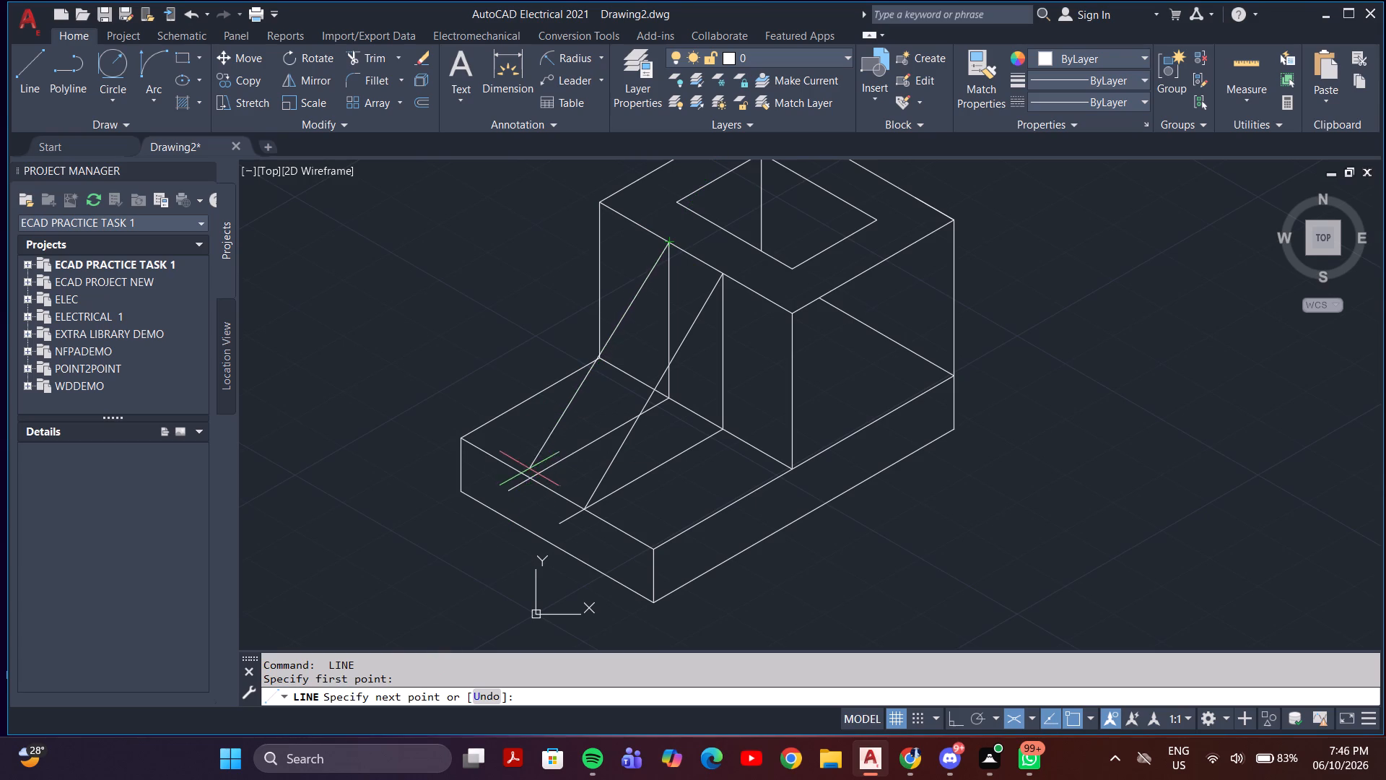
click(526, 482)
key(Escape)
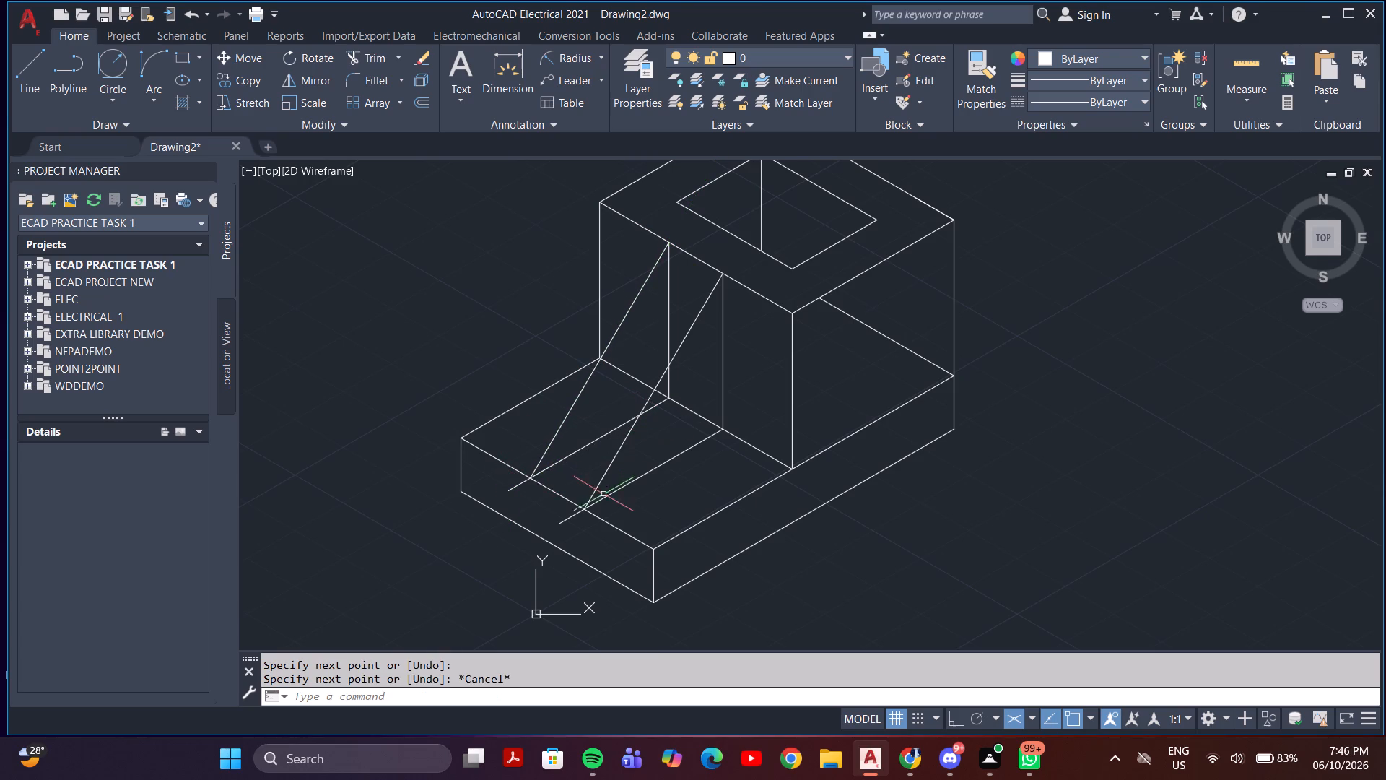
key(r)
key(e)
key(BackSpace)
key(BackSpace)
Trim the ends of the rib's two base lines that extend past the base's upper front-left edge.
key(BackSpace)
text(tr)
key(Return)
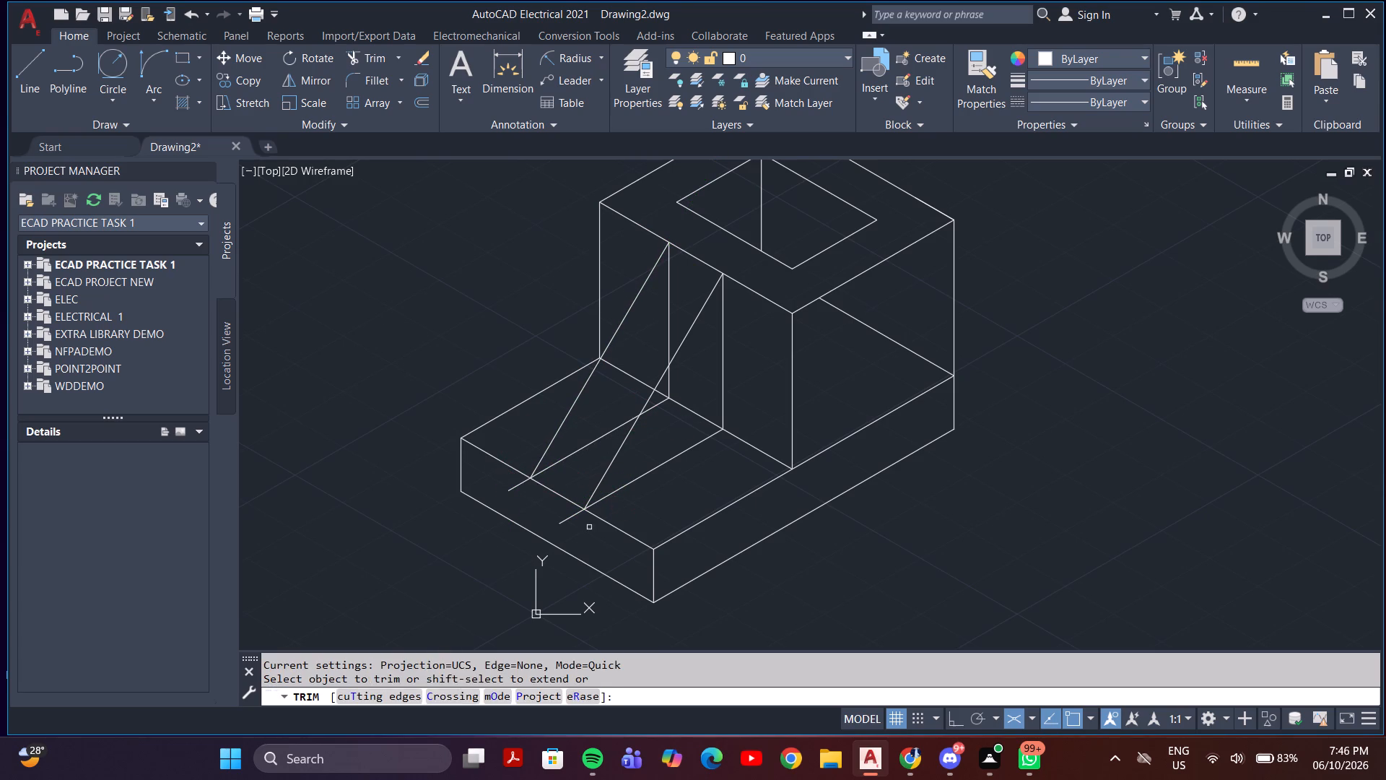
click(588, 528)
click(513, 484)
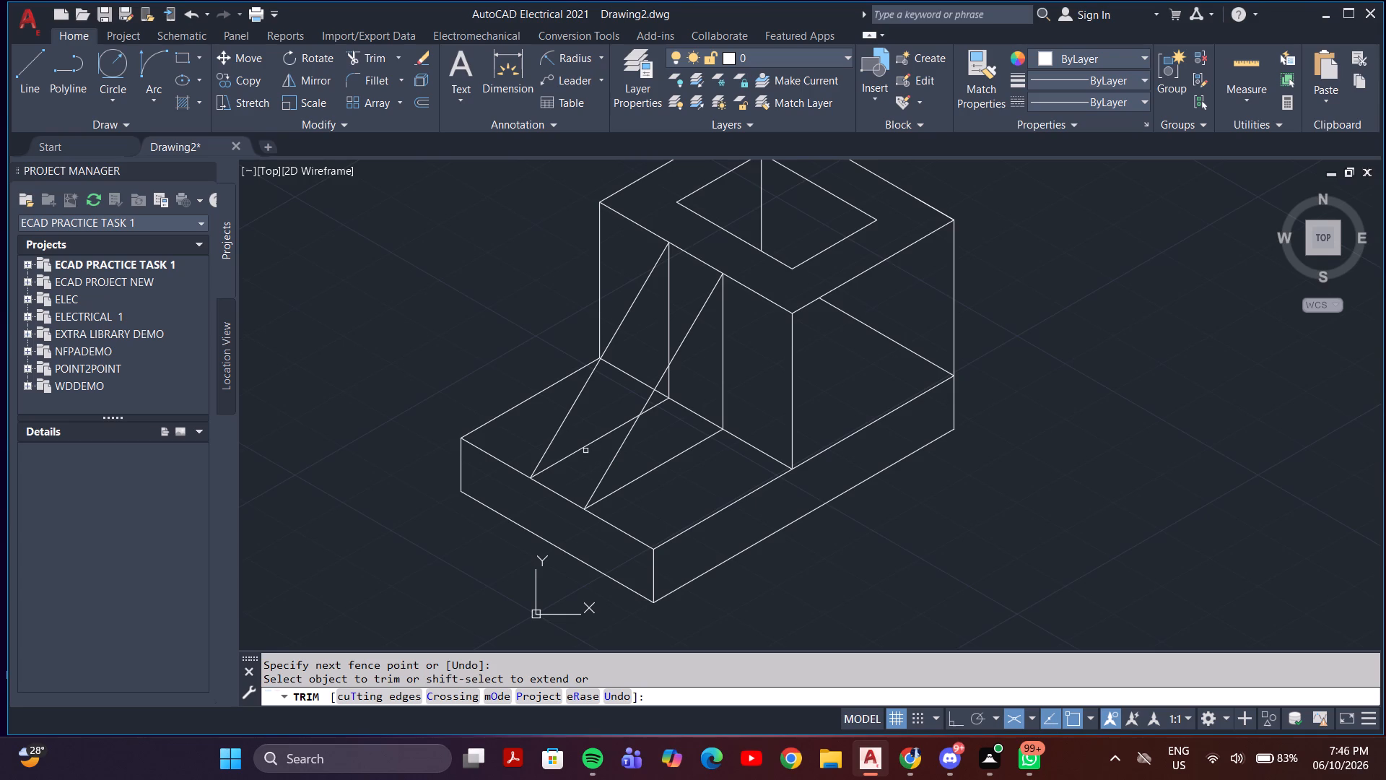
Trim away the lines hidden behind the rib: its rear base line, rear vertical and the covered part of the block's bottom edge.
click(583, 449)
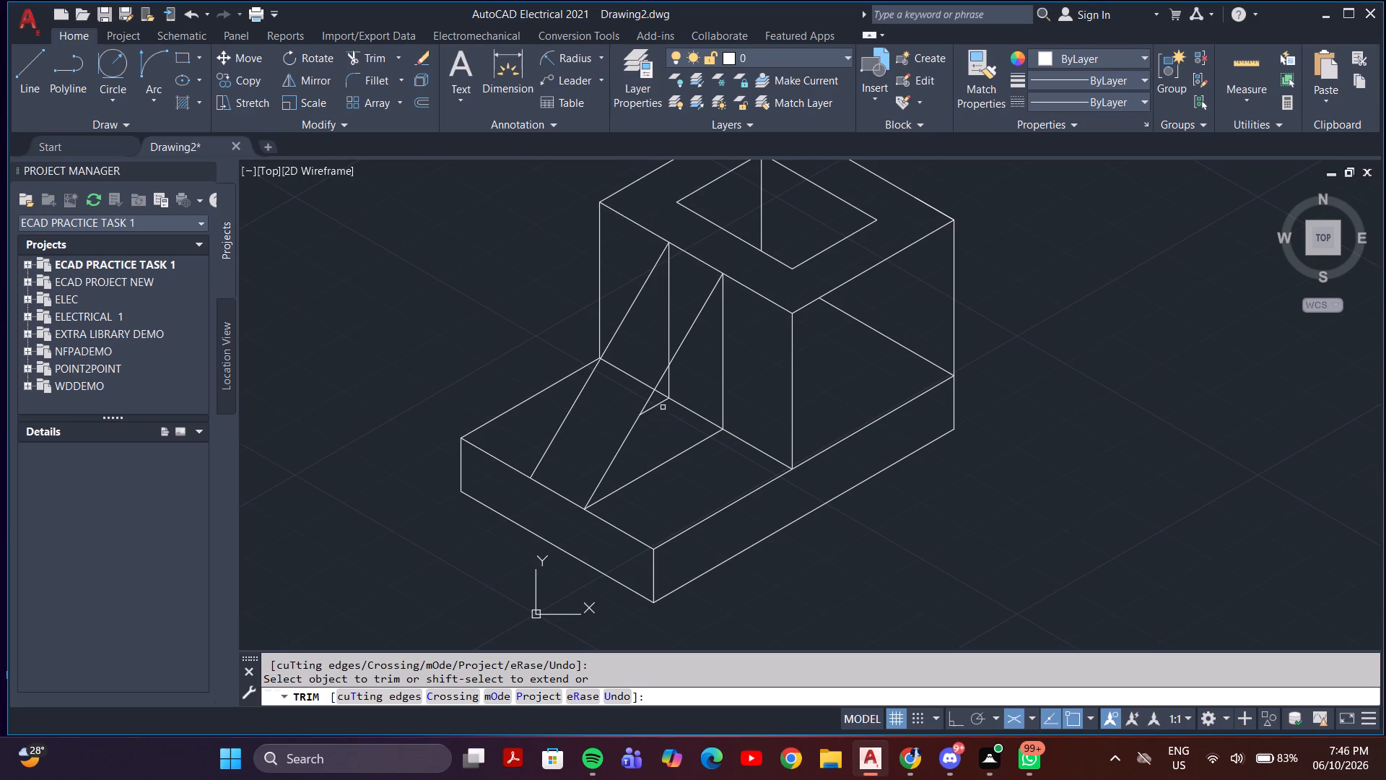
click(655, 404)
click(693, 413)
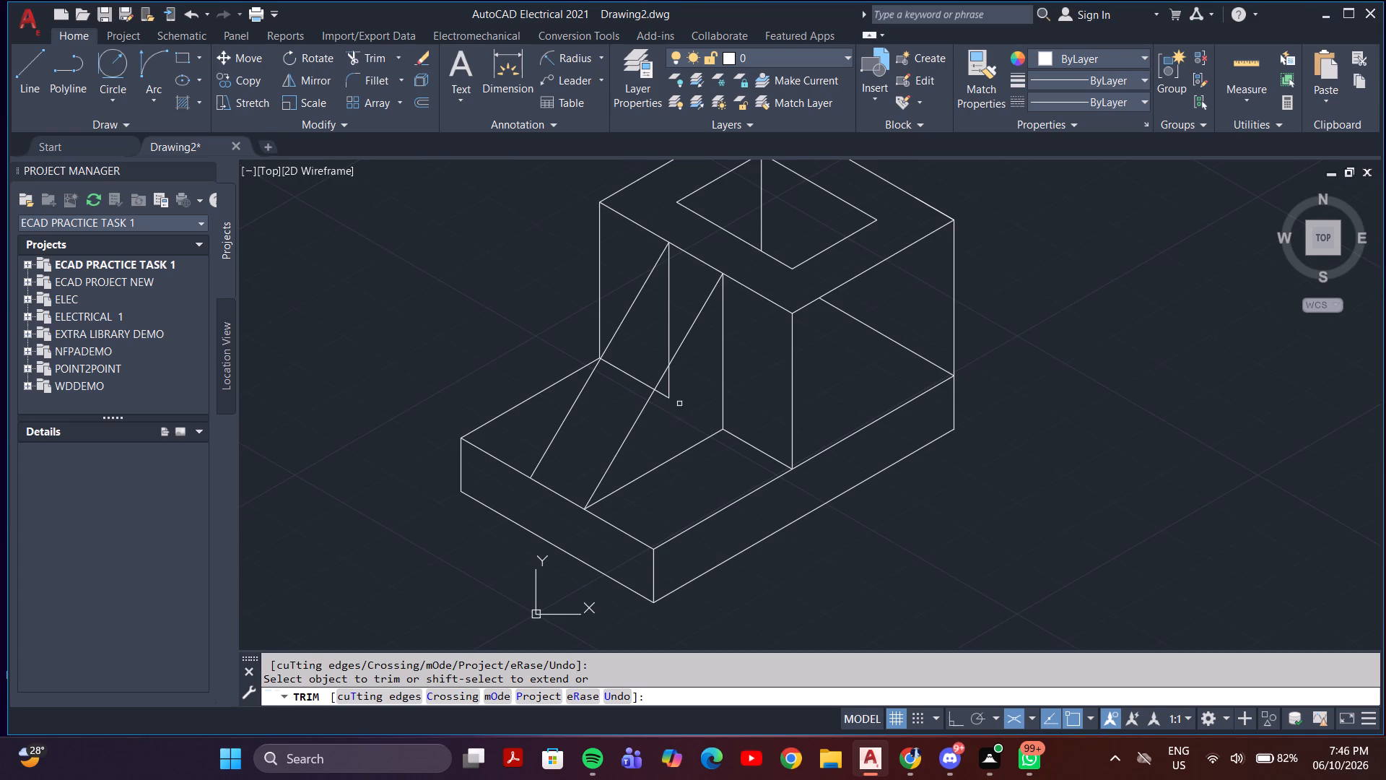
click(668, 394)
click(663, 394)
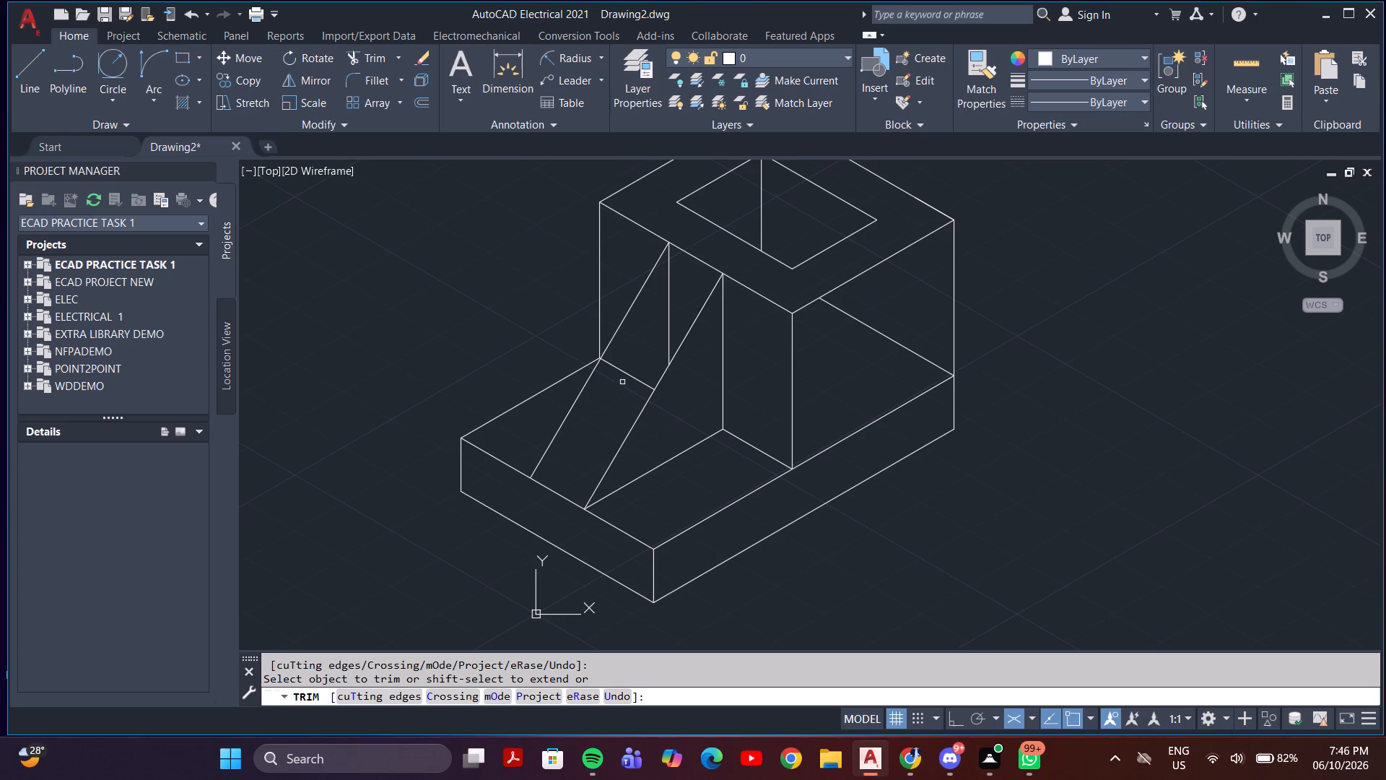
click(628, 368)
click(675, 308)
click(635, 350)
click(603, 397)
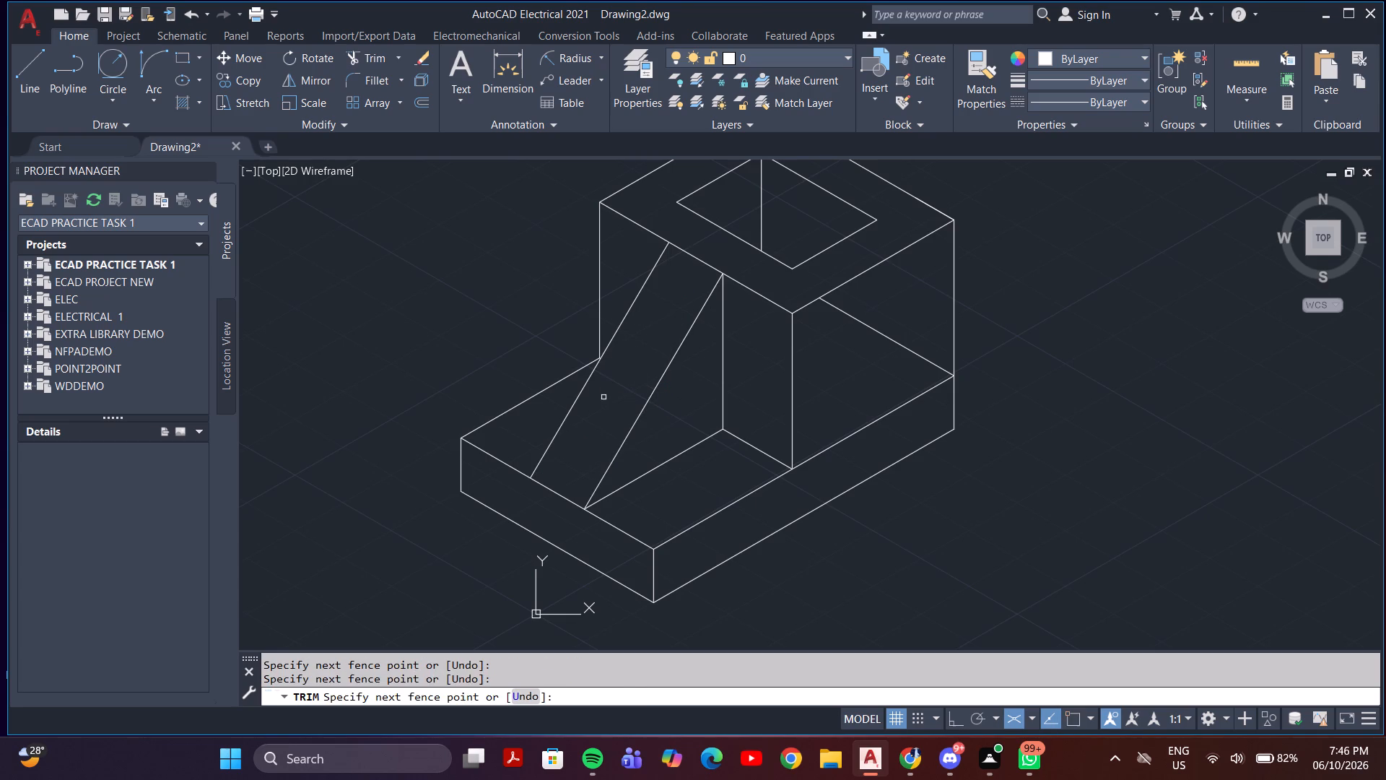
scroll(605, 398, down, 2)
middle_drag(611, 425, 651, 430)
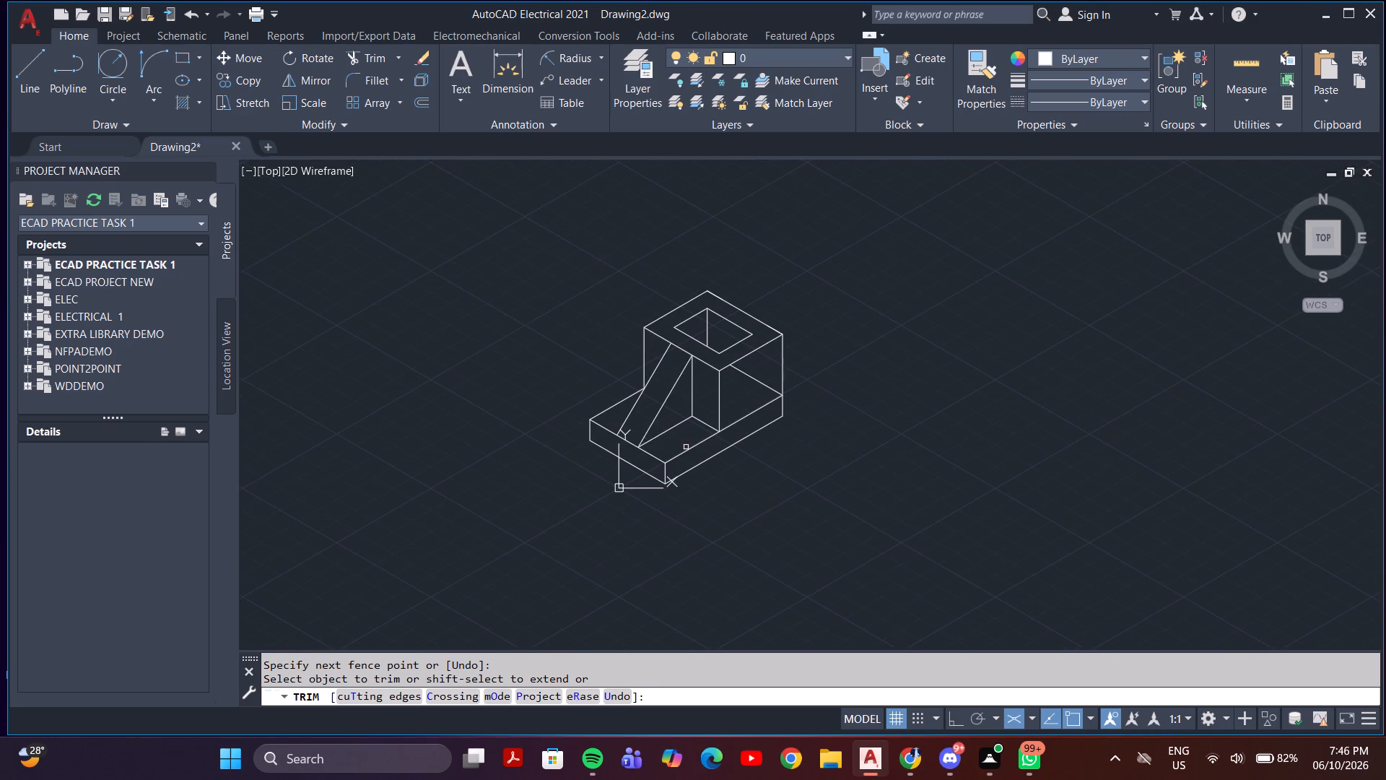
scroll(686, 447, down, 2)
scroll(695, 450, up, 4)
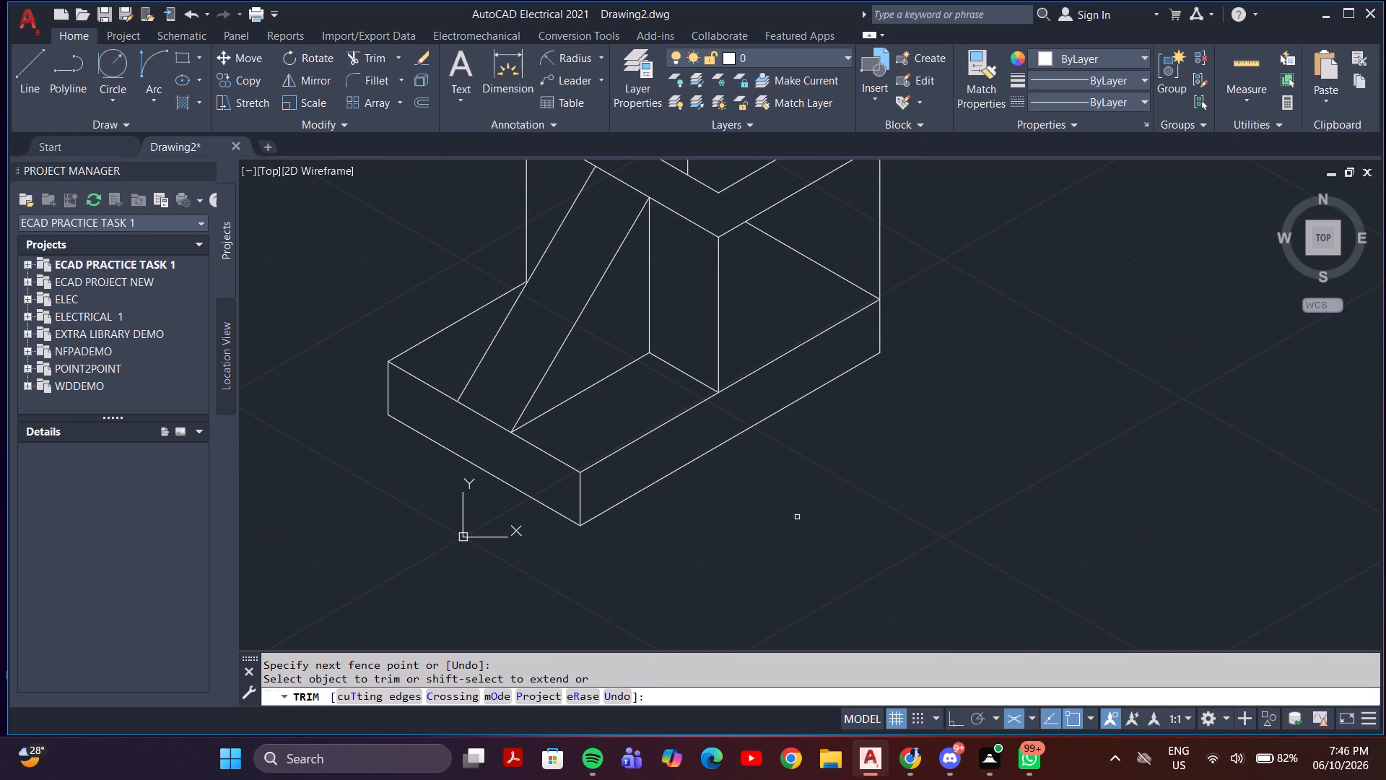
Trim away the base's upper back-right edge where it shows through the block's front-right face.
key(Escape)
middle_drag(786, 475, 798, 649)
text(tr)
key(Return)
click(839, 444)
scroll(832, 473, down, 3)
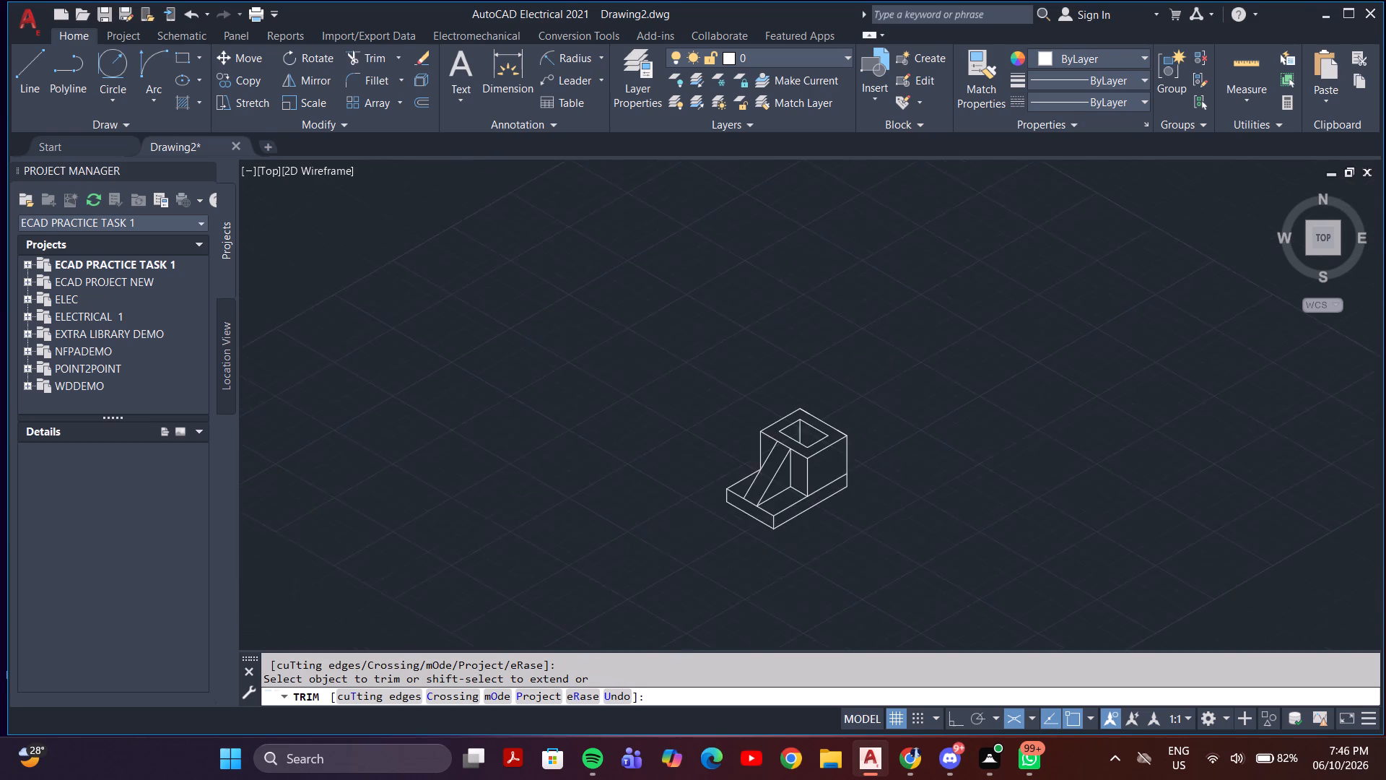
scroll(896, 498, up, 2)
middle_drag(888, 495, 908, 466)
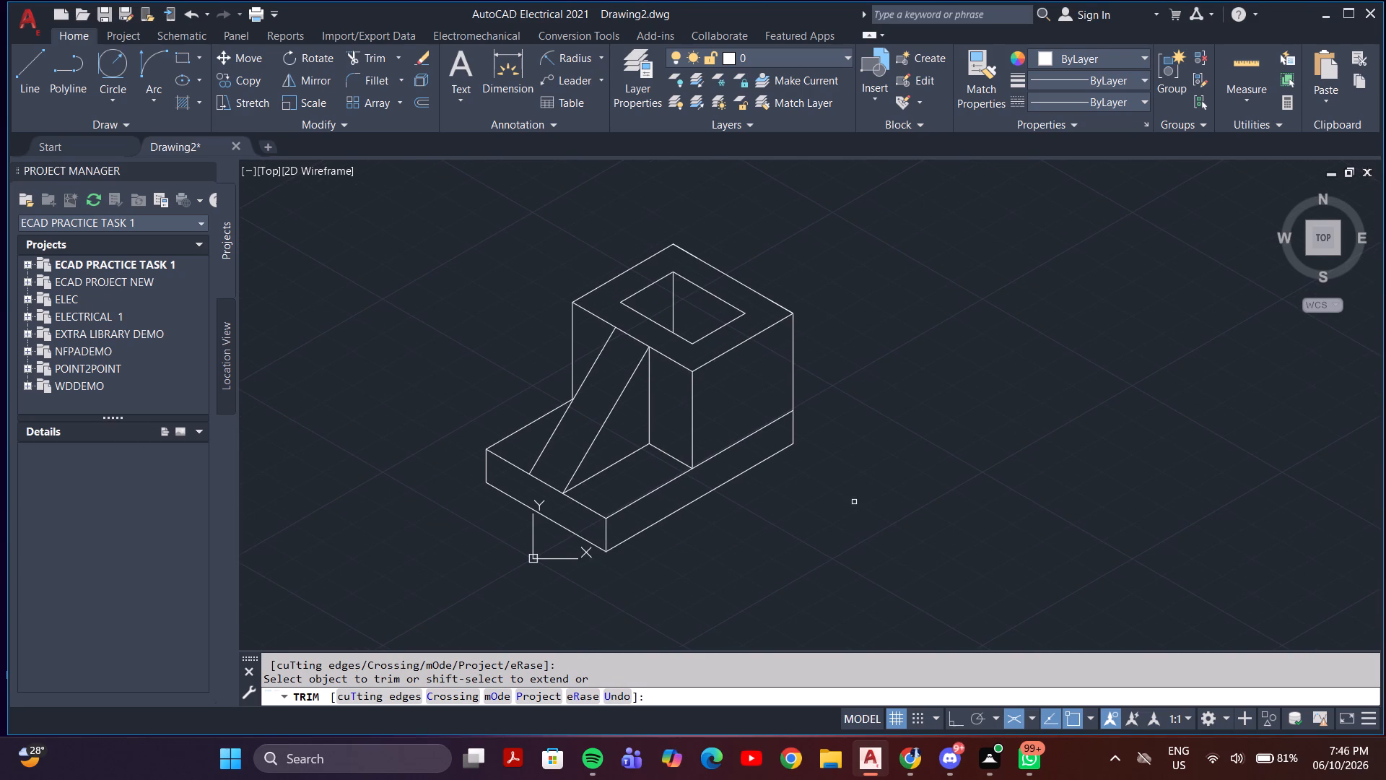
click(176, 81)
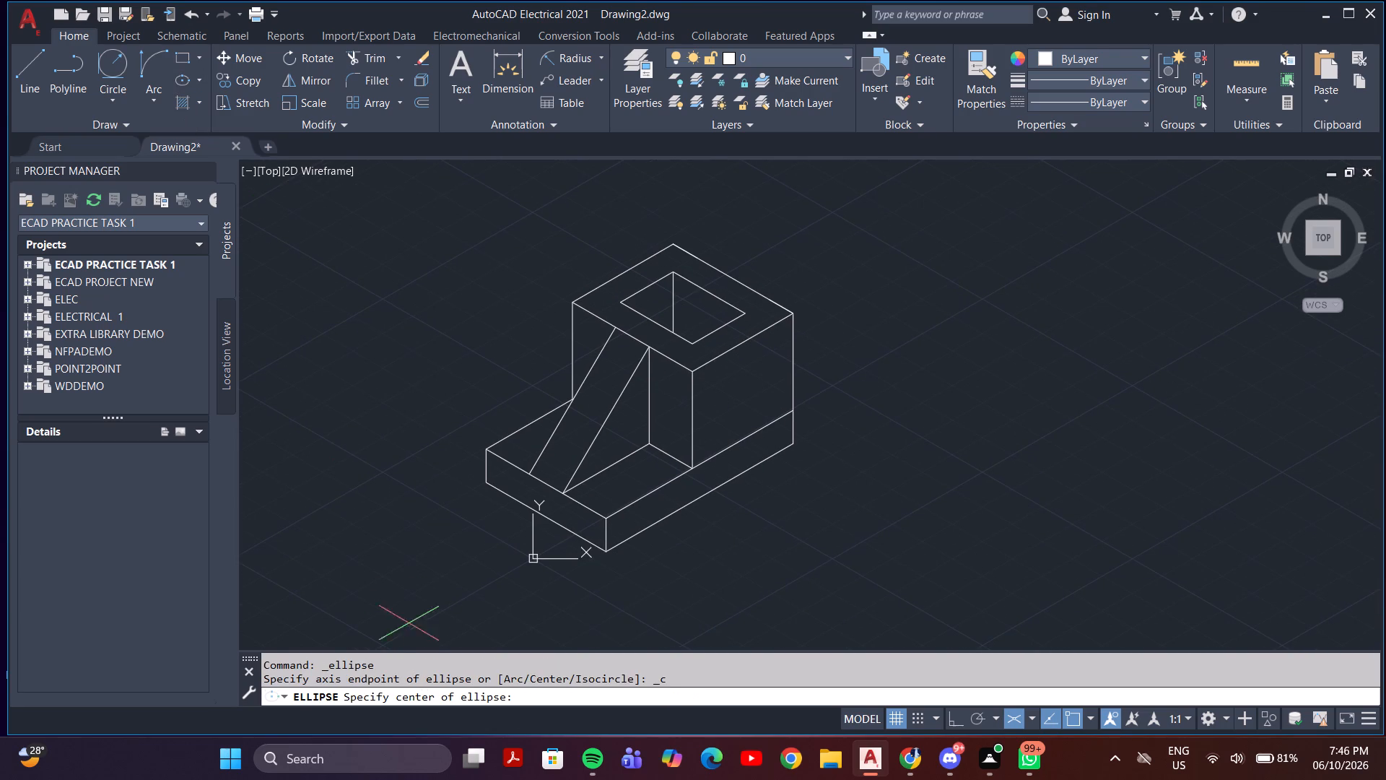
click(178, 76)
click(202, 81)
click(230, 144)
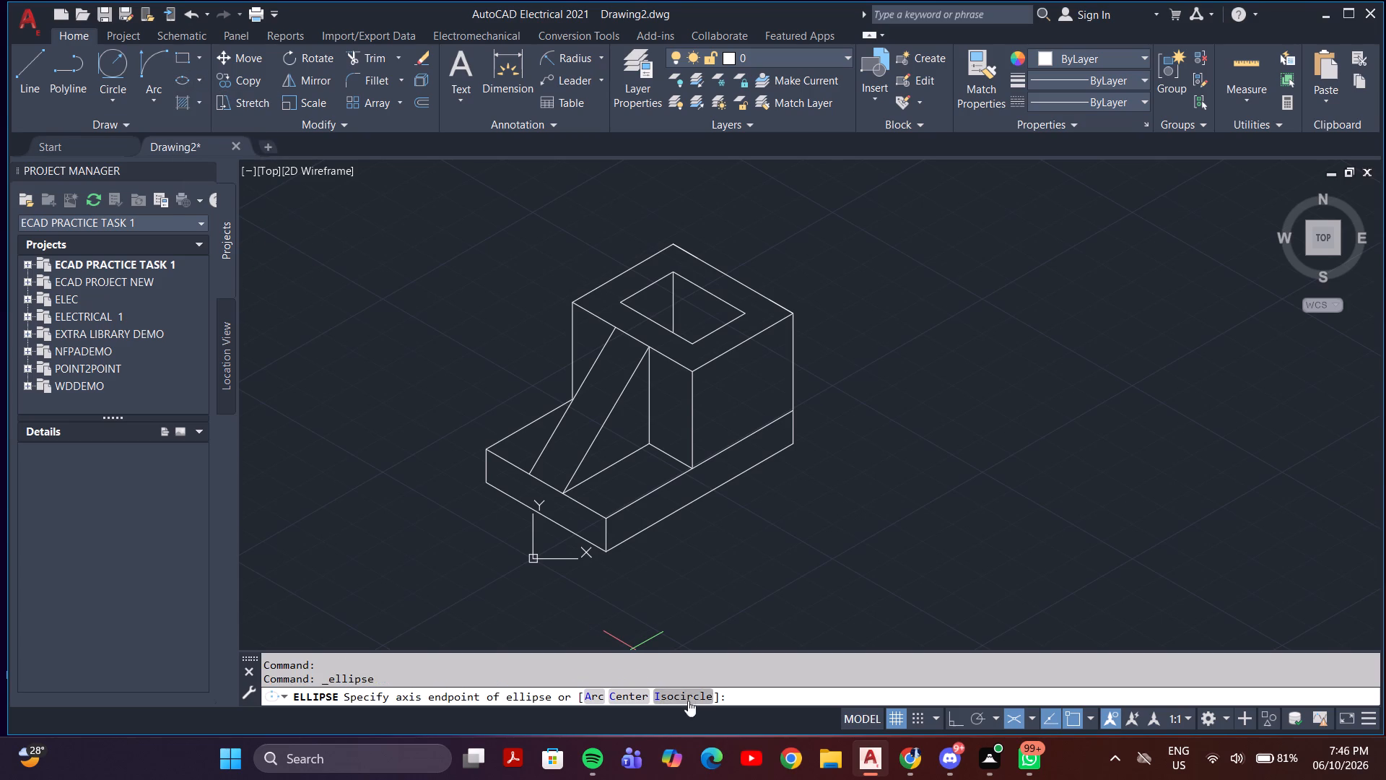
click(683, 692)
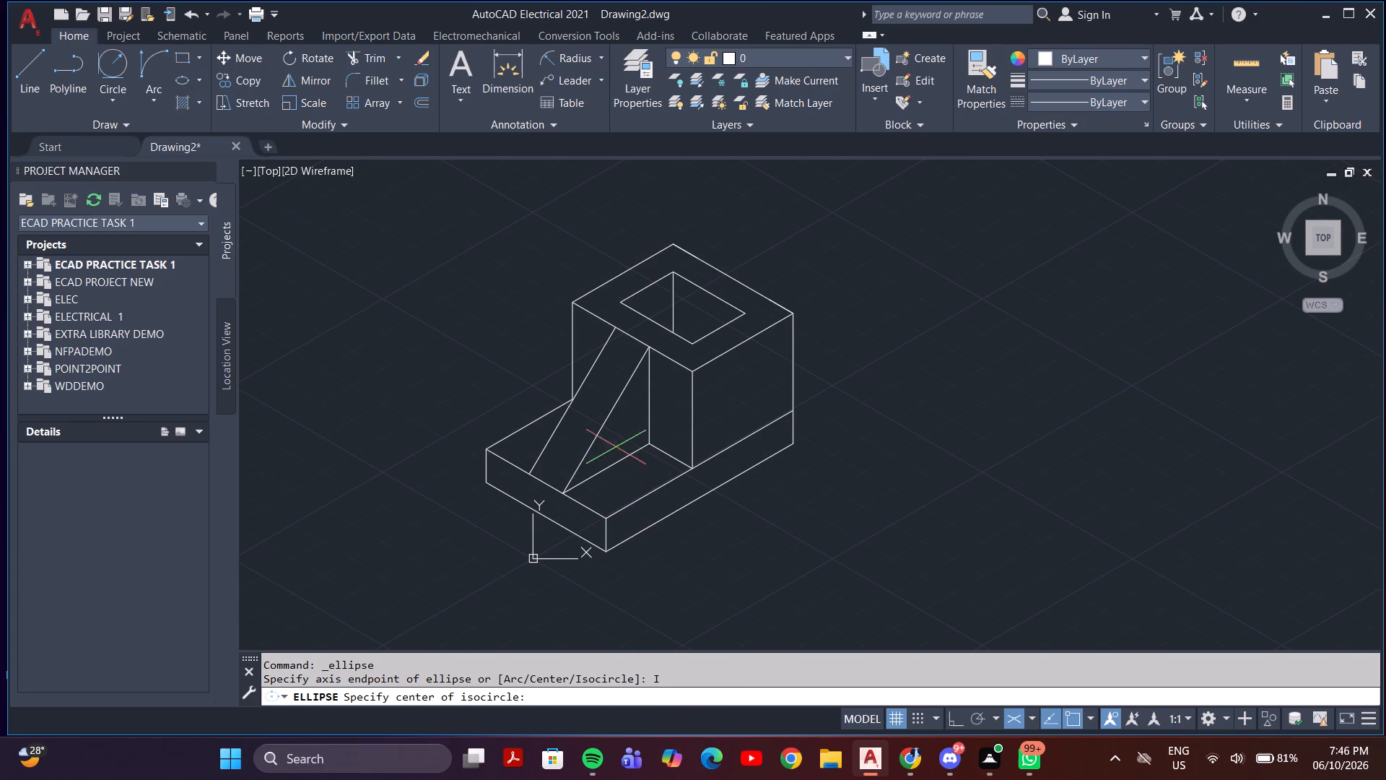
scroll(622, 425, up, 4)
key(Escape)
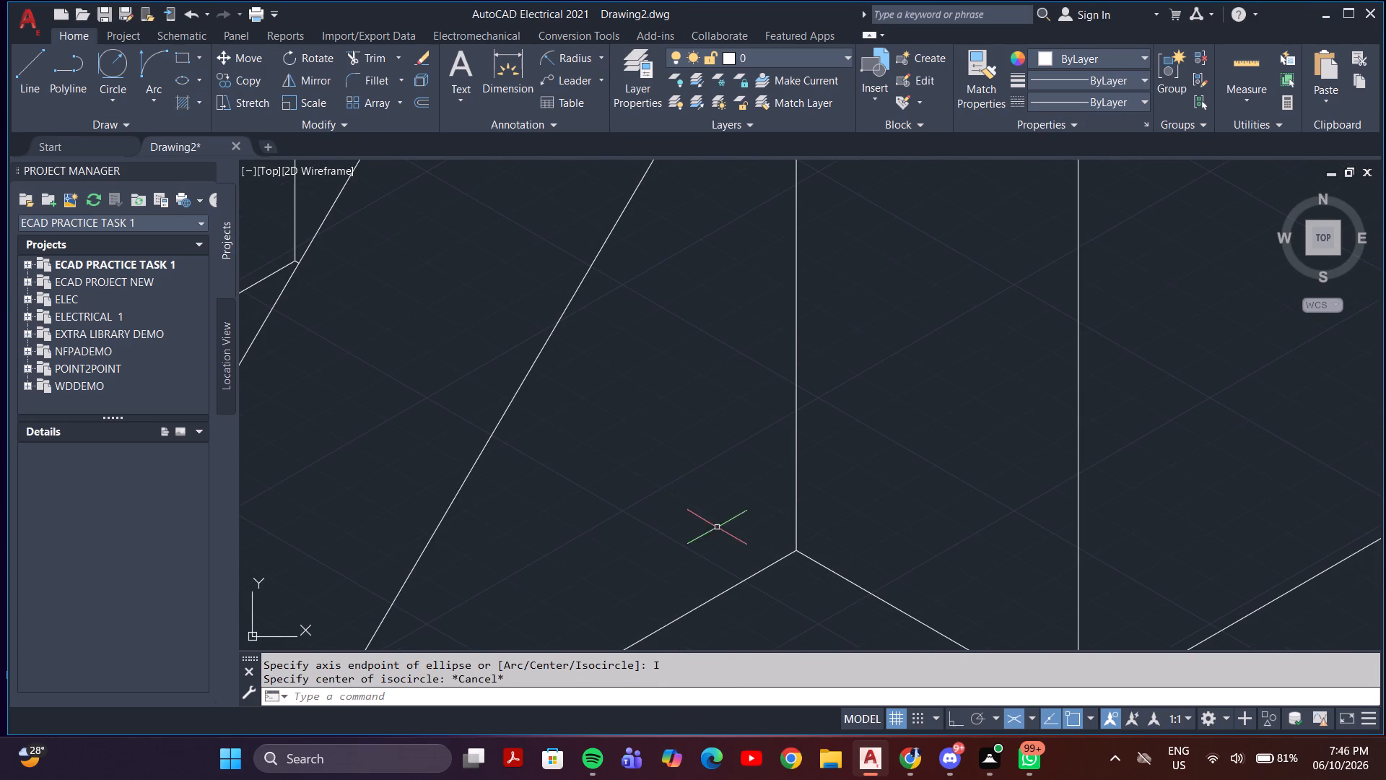
Draw a line along the block's bottom front-left edge, from the foot of the front vertical to the foot of the leftmost vertical.
click(42, 58)
scroll(485, 329, down, 3)
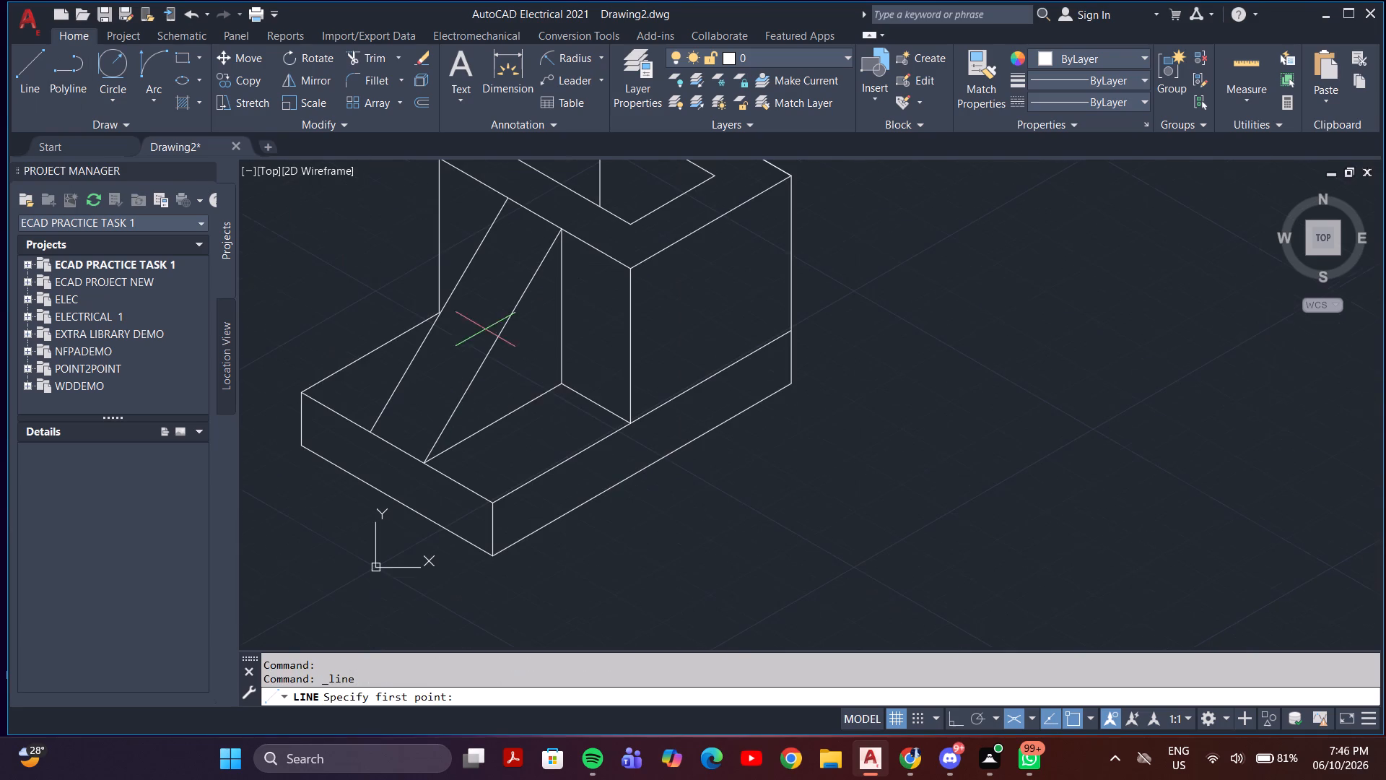
click(629, 422)
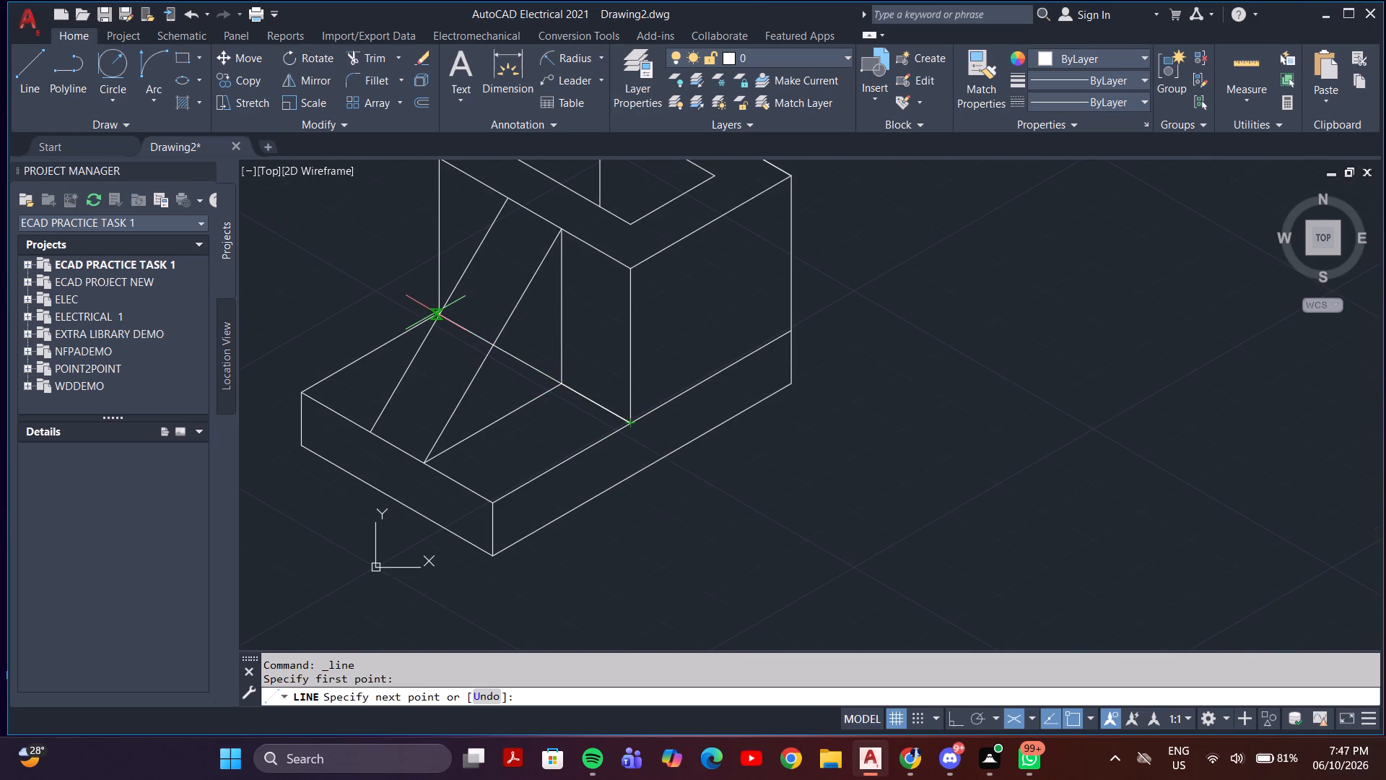
scroll(435, 313, up, 5)
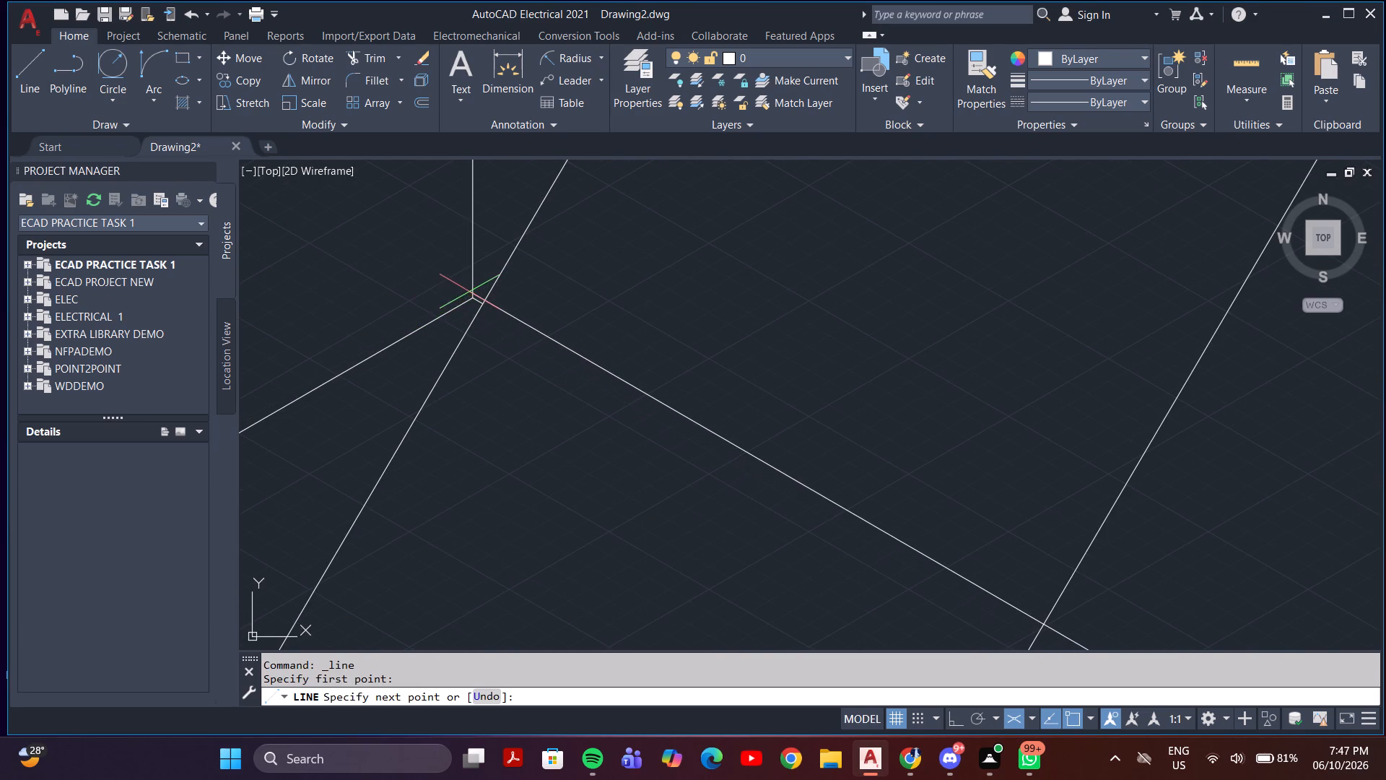
click(473, 299)
key(Escape)
scroll(570, 387, down, 5)
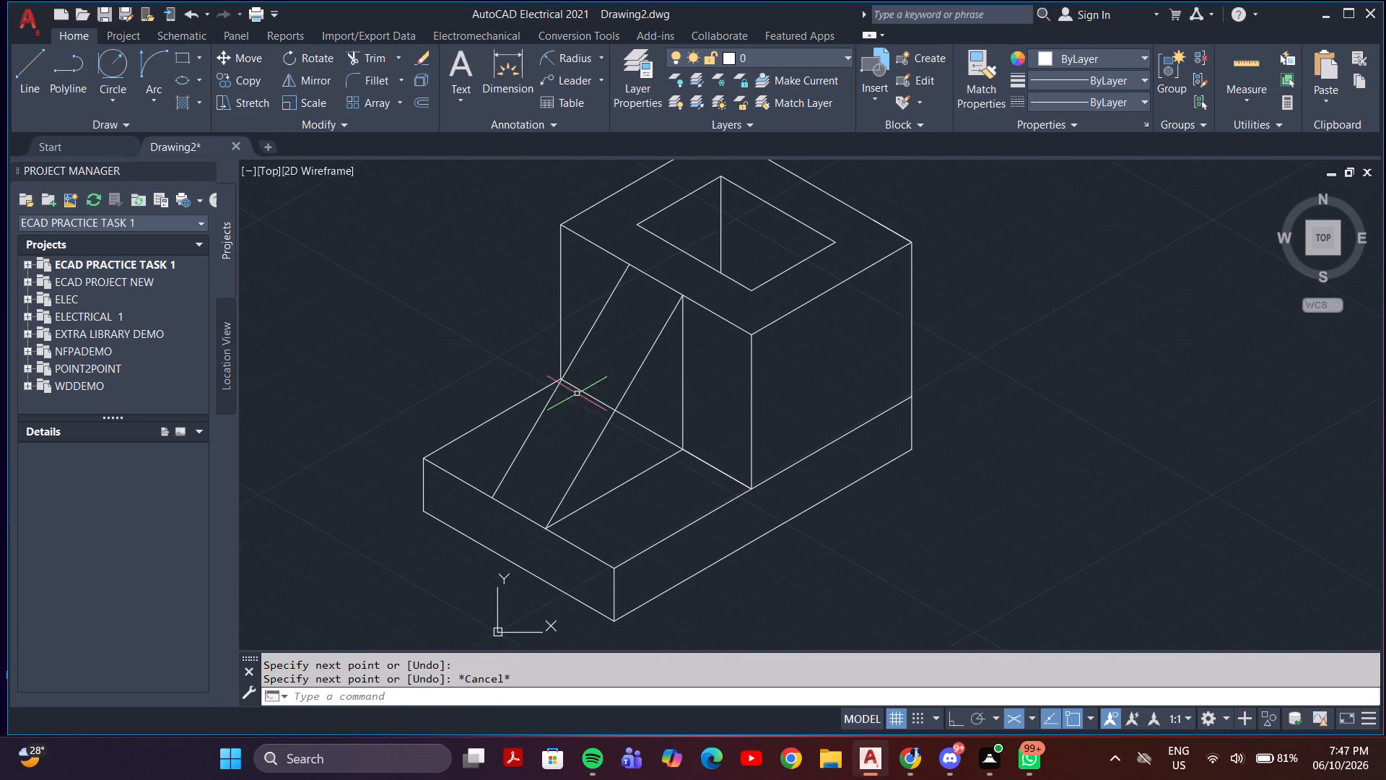
Draw an isocircle centred on the new bottom line's midpoint, with its radius reaching the midpoint of the base's upper front-left edge.
click(649, 433)
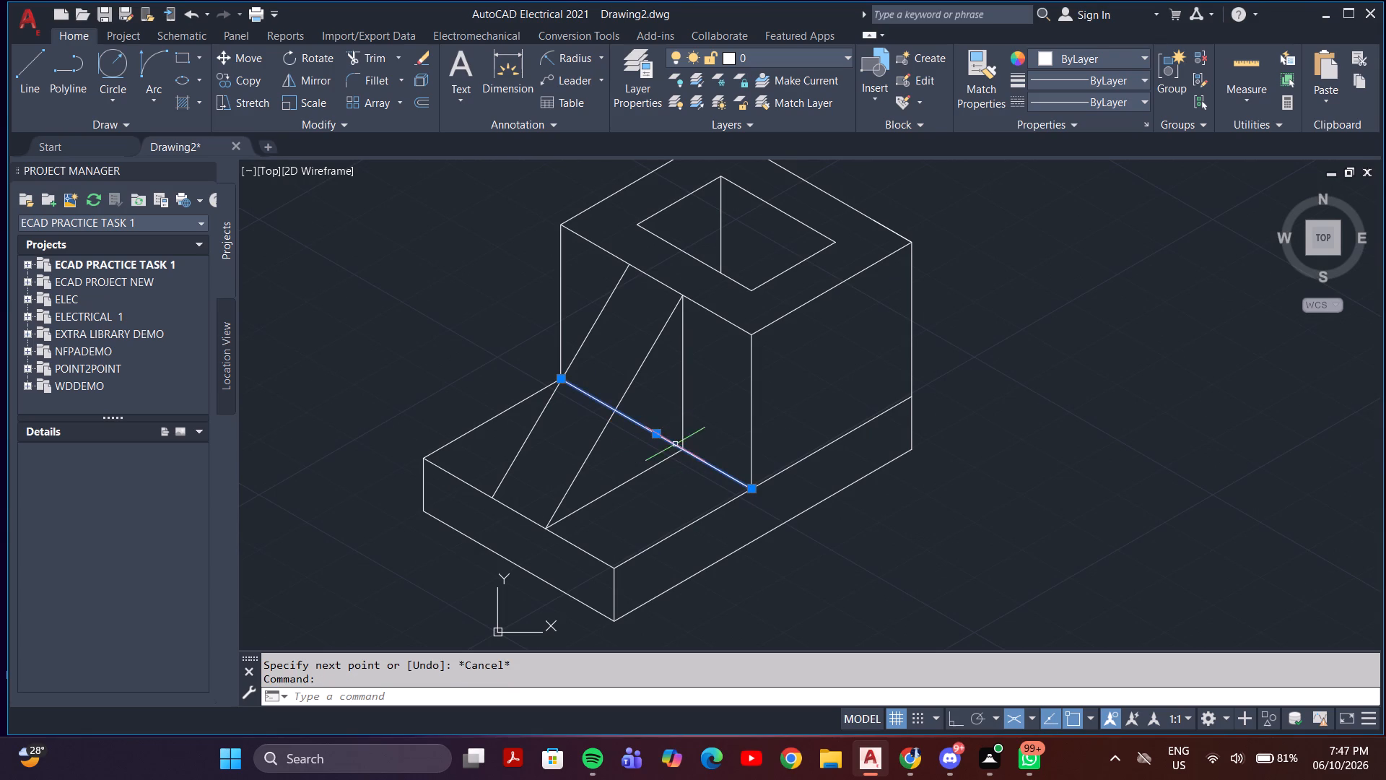
click(183, 82)
click(201, 83)
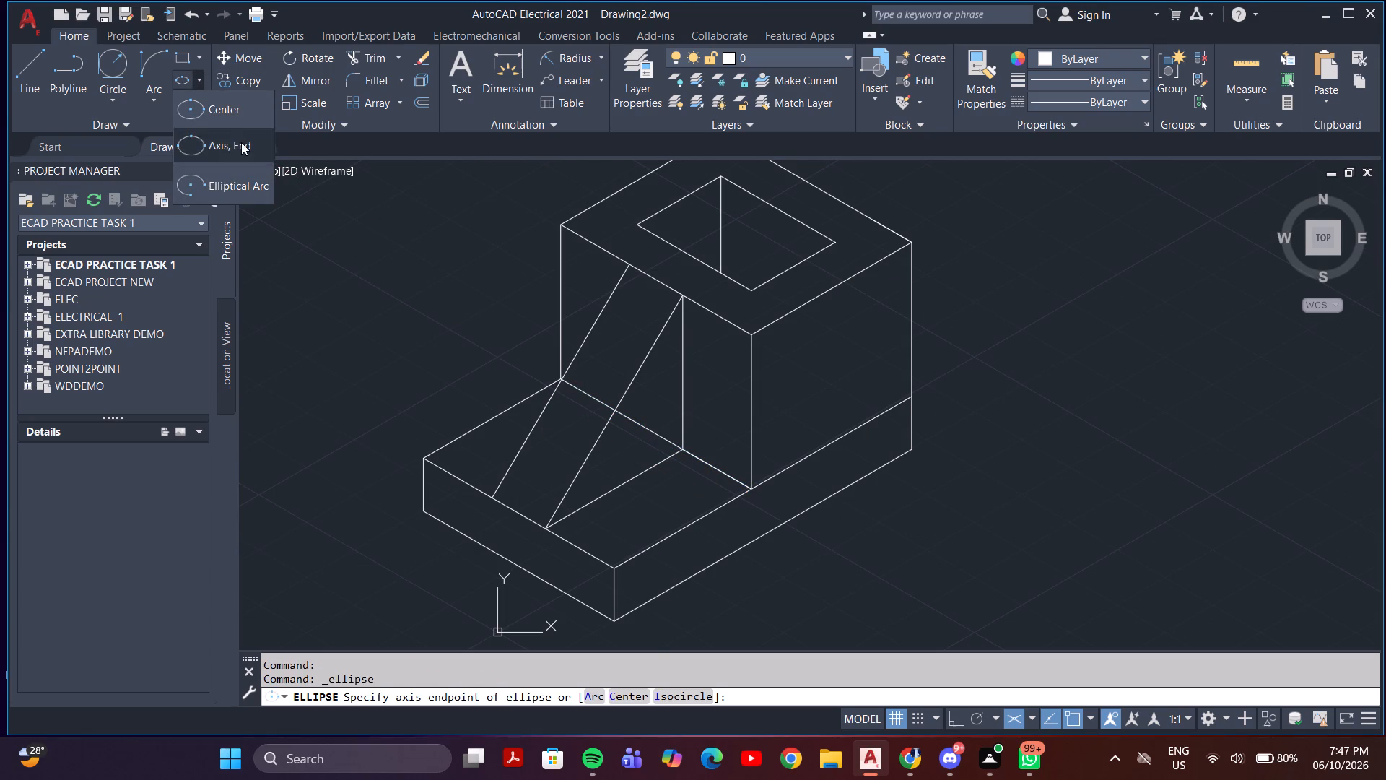
click(241, 142)
click(681, 691)
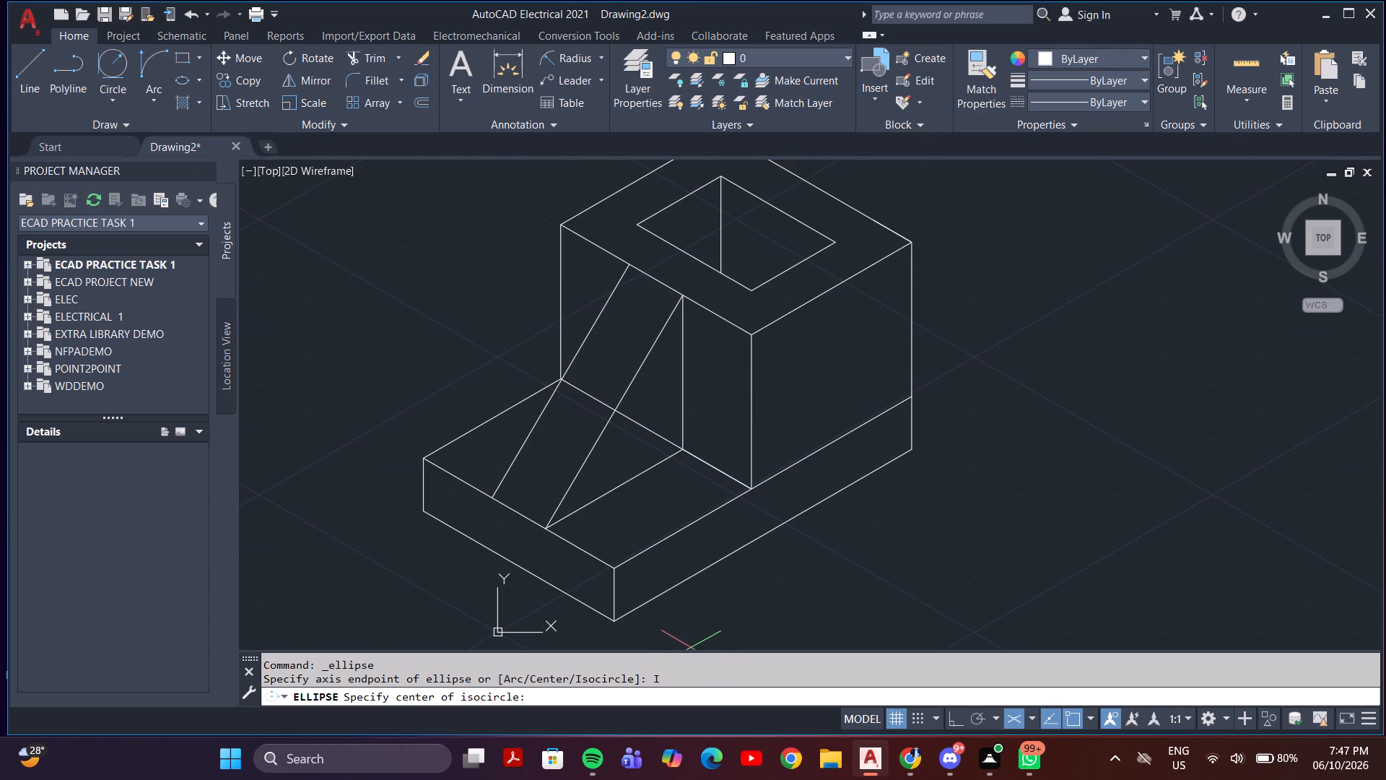
click(655, 430)
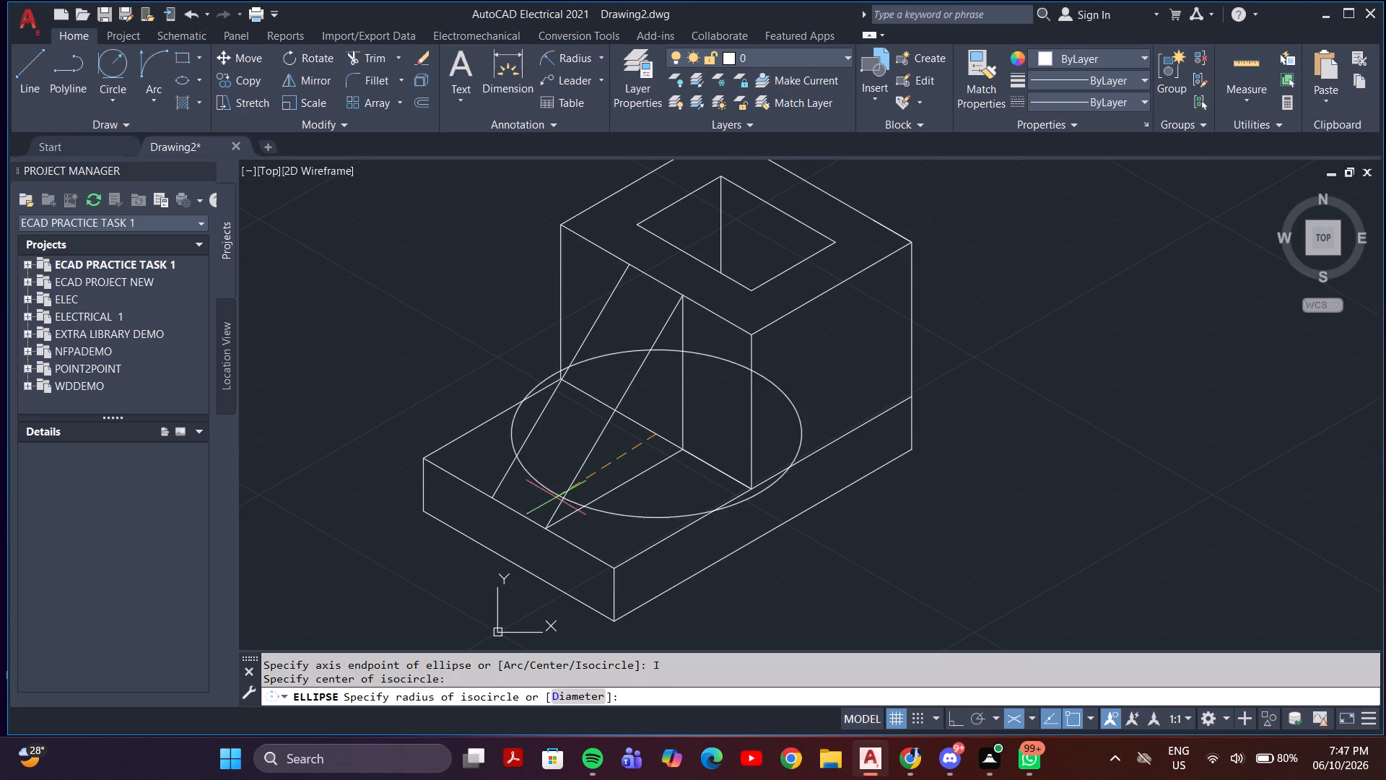
click(520, 515)
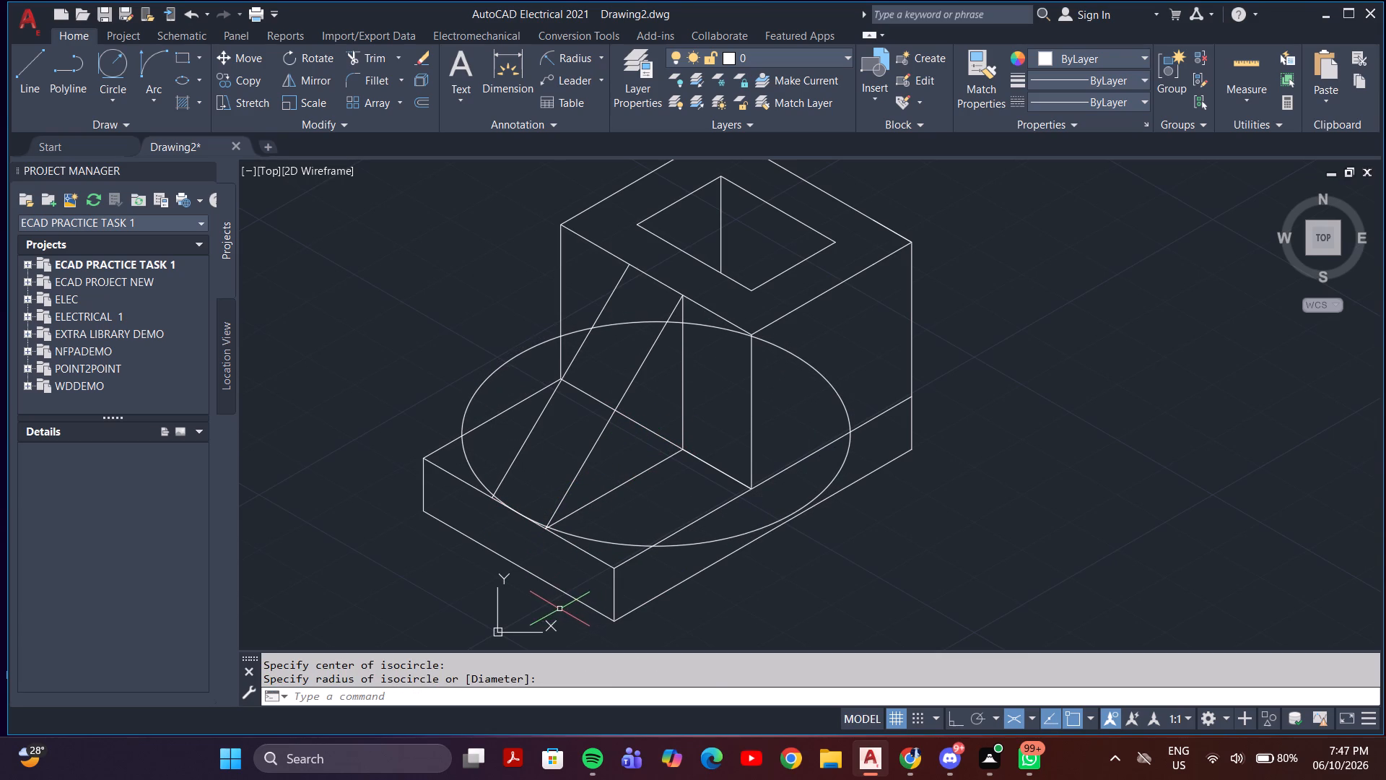
key(Escape)
Trim away the isocircle's portions outside the base's back-left edge and across the block's front-left face.
text(tr)
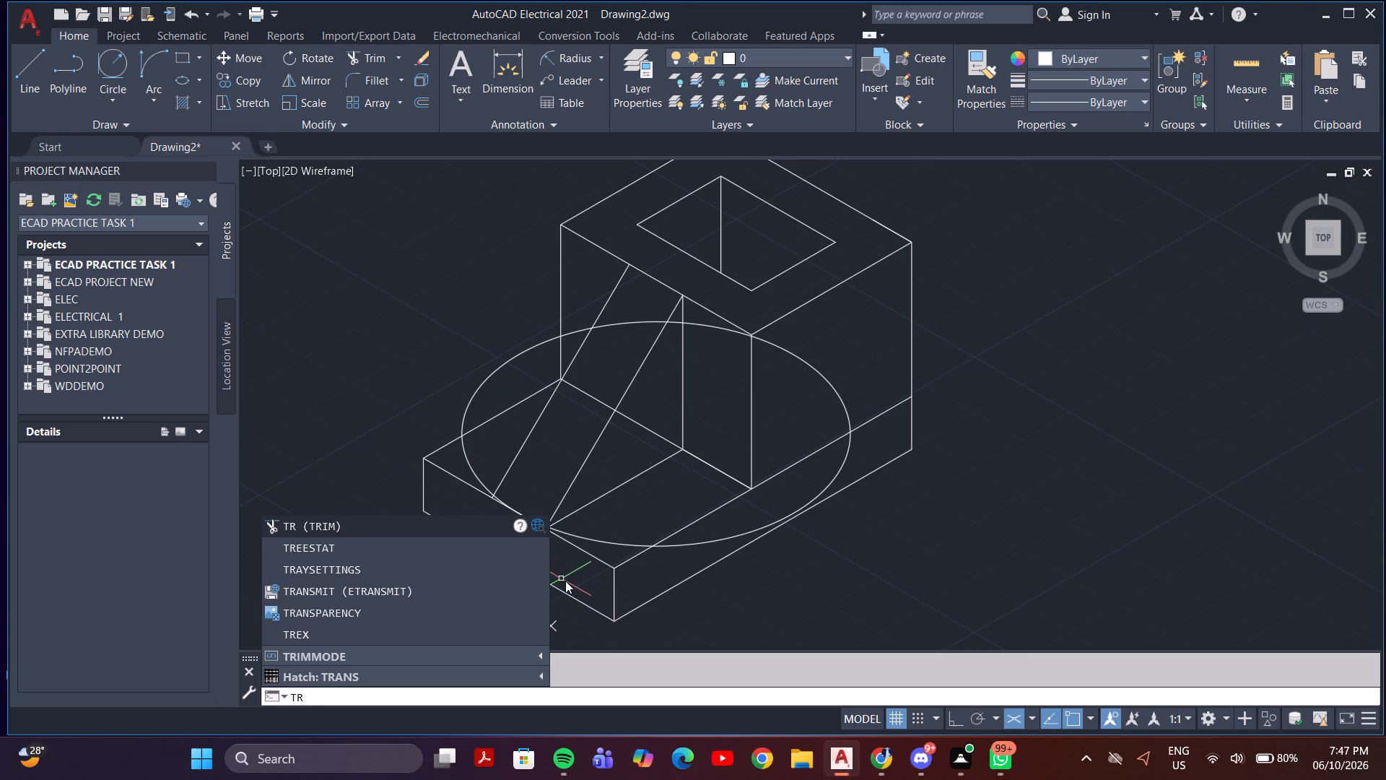
key(Escape)
key(Escape)
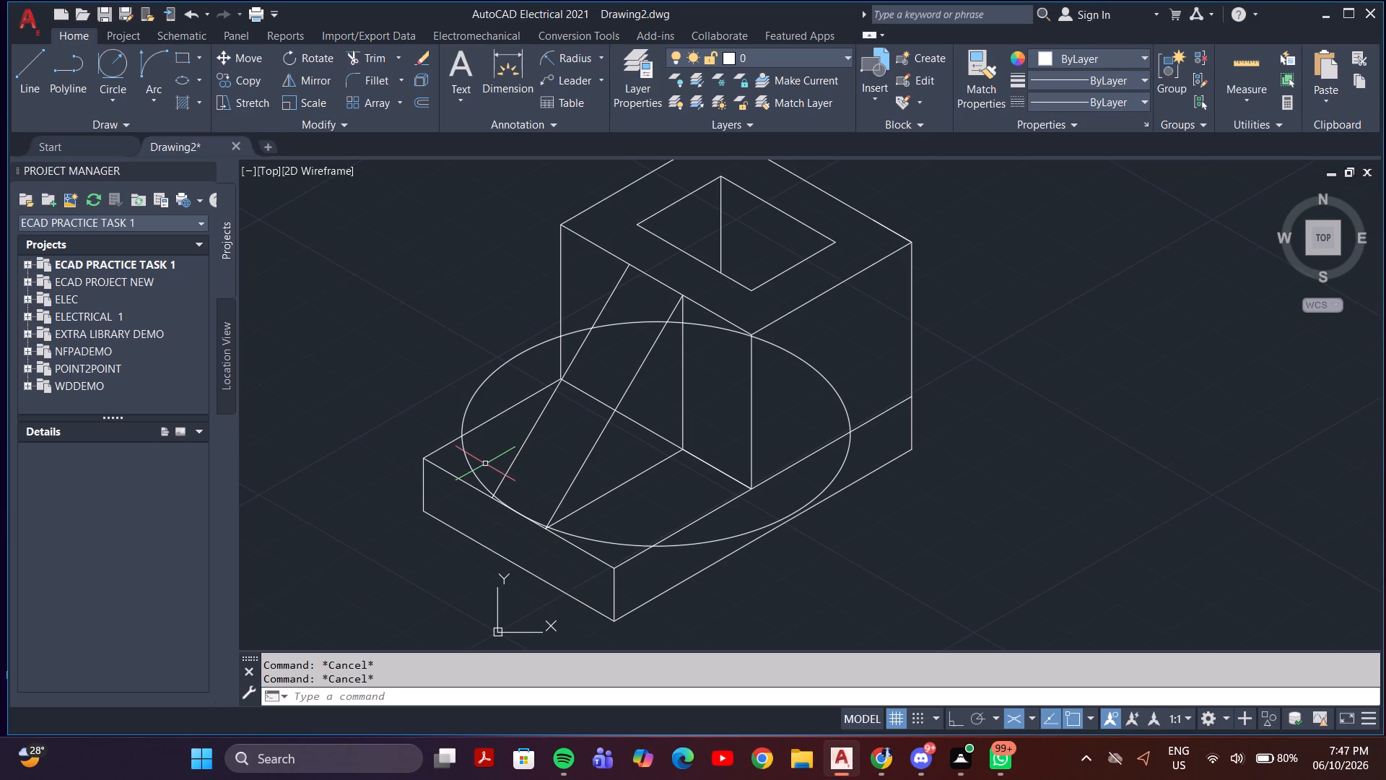
text(tr)
key(Return)
click(474, 393)
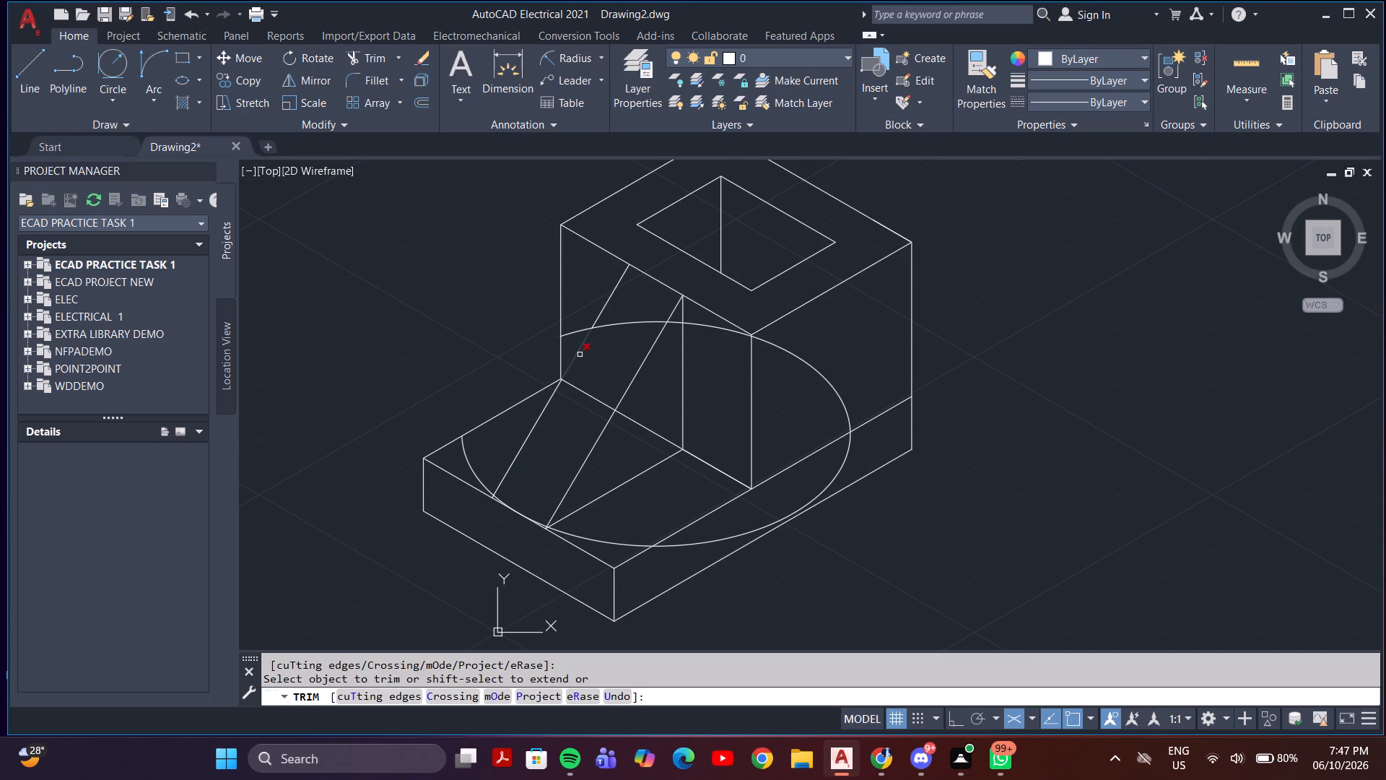
click(570, 329)
click(572, 339)
click(628, 308)
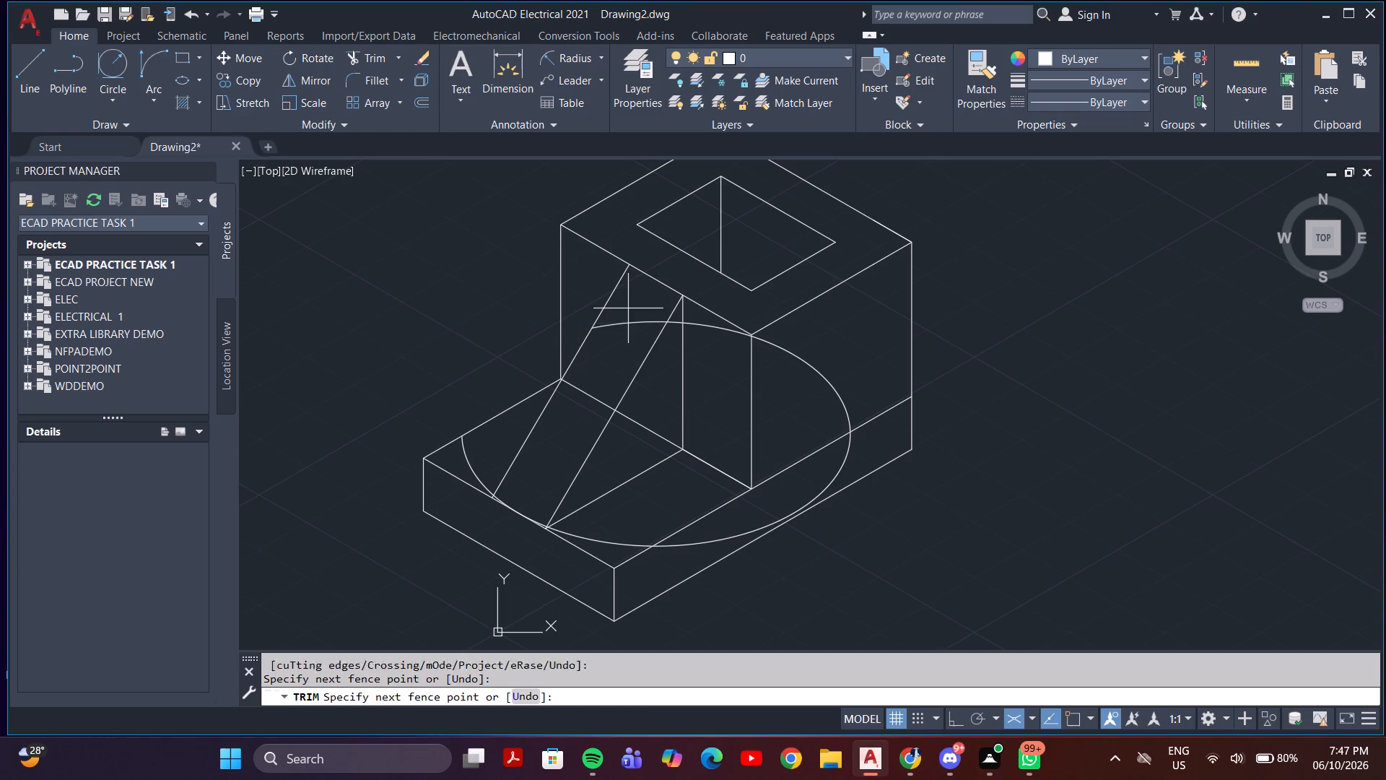
click(624, 342)
click(699, 326)
click(675, 321)
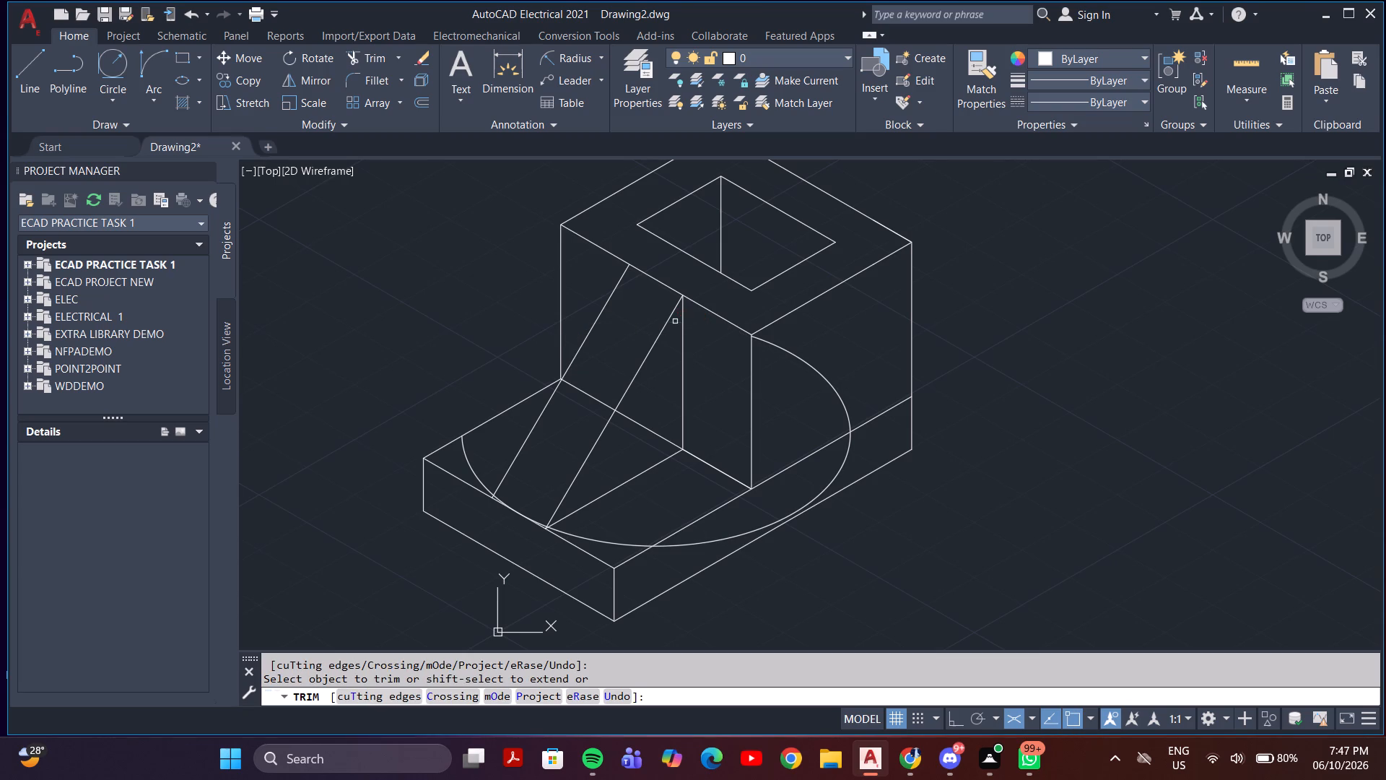
Trim the isocircle across the block's front-right face and the base's front-right side, keeping only the arc on the base's top.
click(784, 353)
click(833, 469)
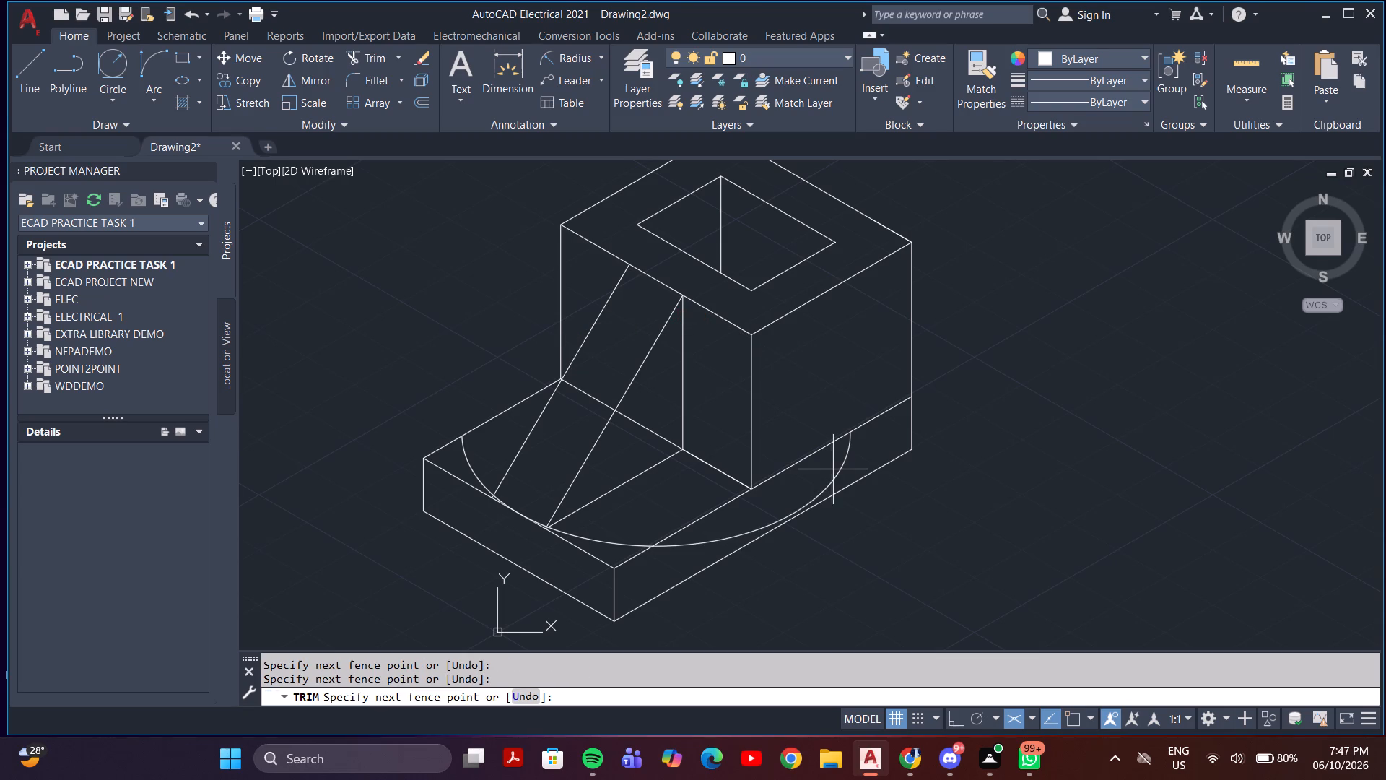
click(845, 472)
scroll(618, 552, up, 2)
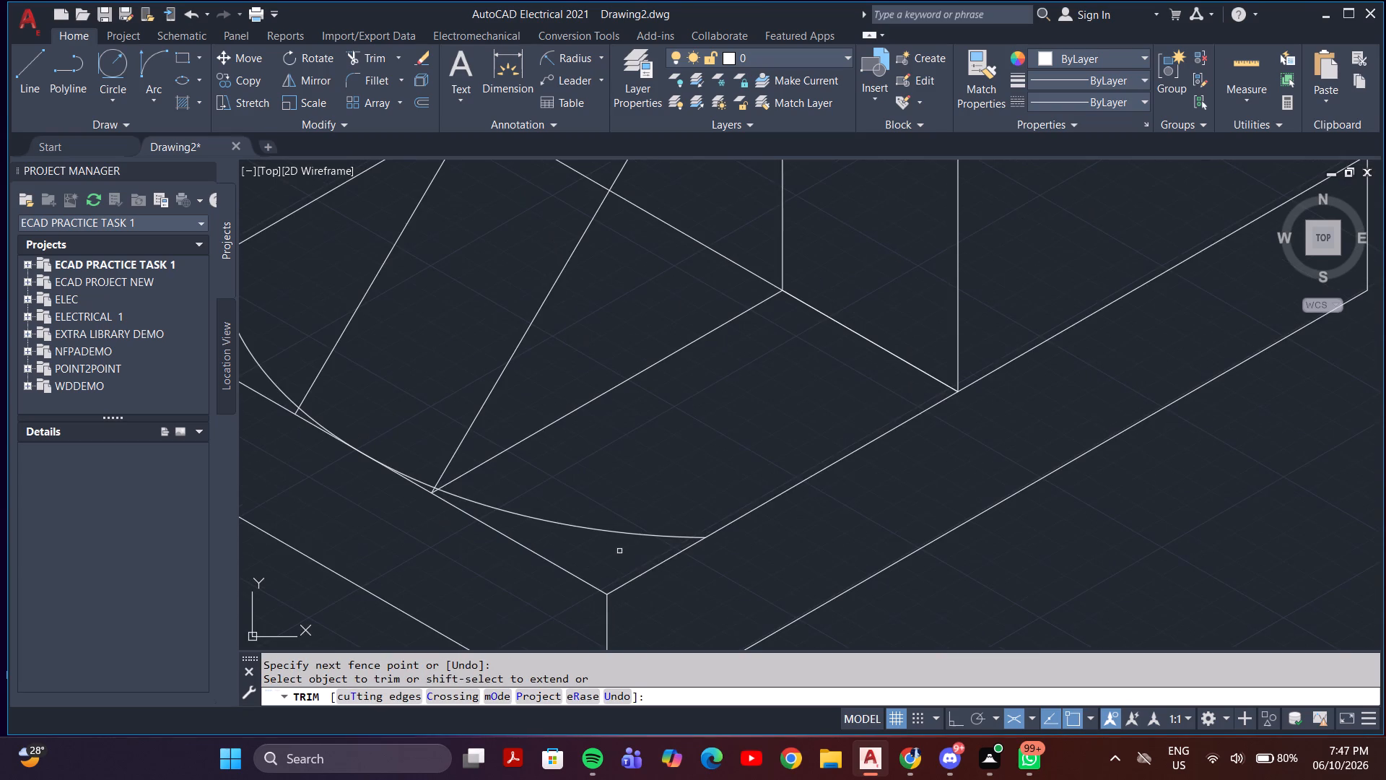
scroll(653, 594, down, 2)
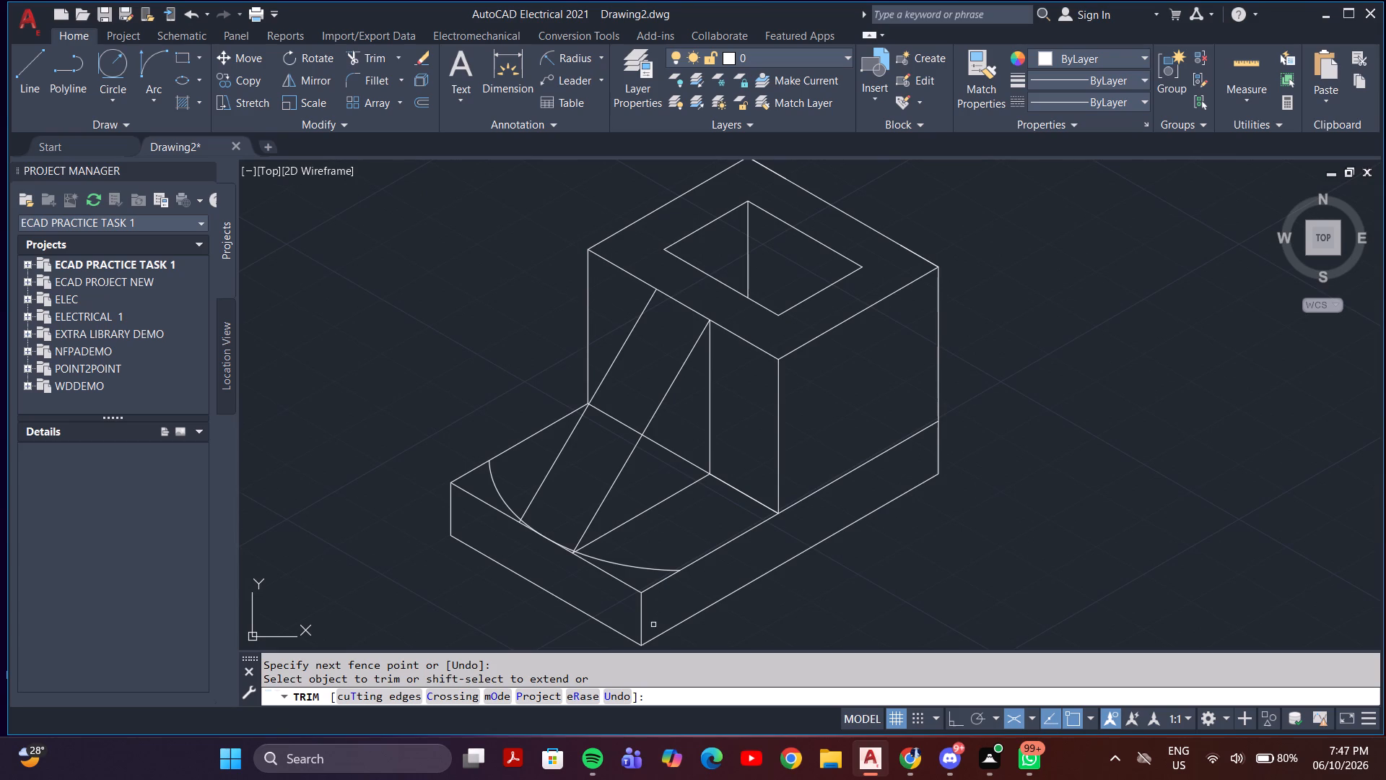
key(Escape)
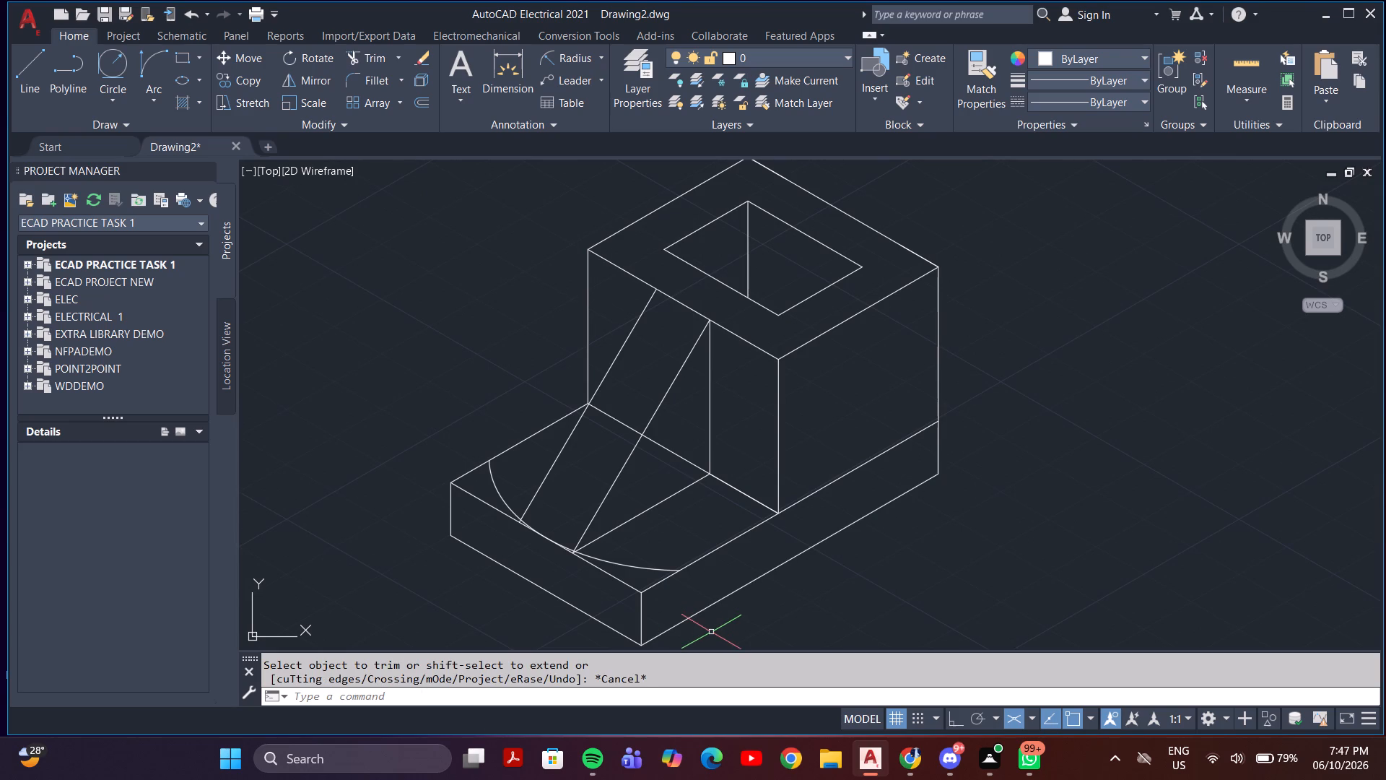
Try to copy the base-top arc straight down to the base's lower front-right edge, using ortho mode and the right isoplane.
key(c)
key(o)
key(Return)
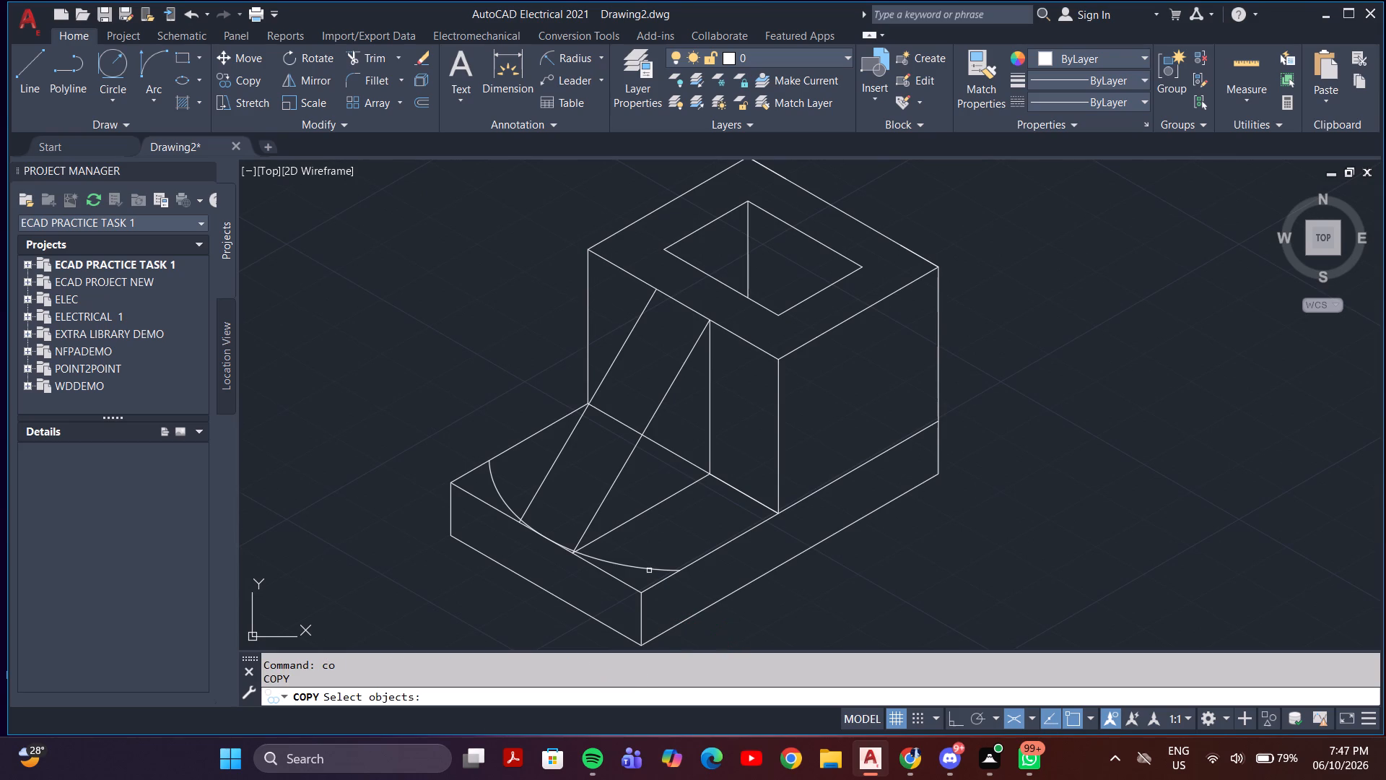
click(649, 568)
key(Return)
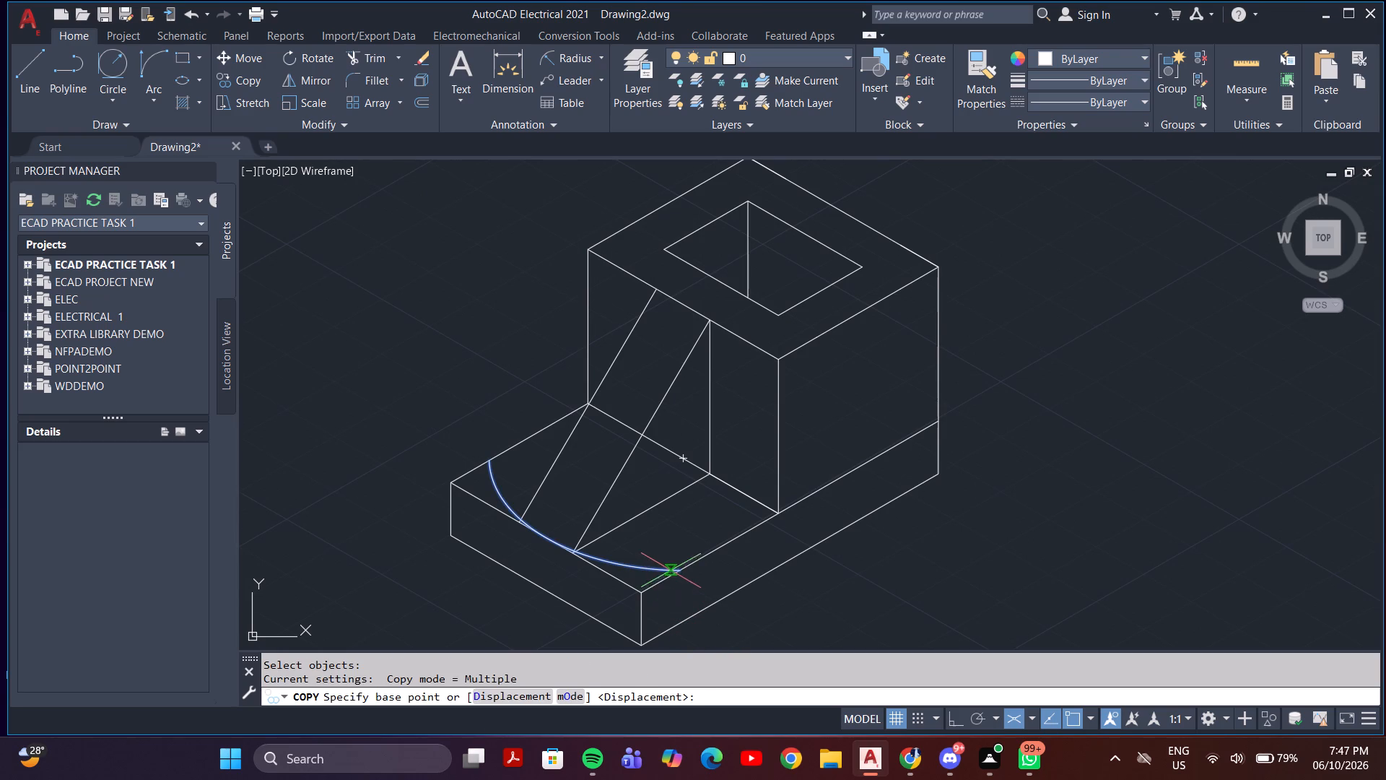
click(679, 575)
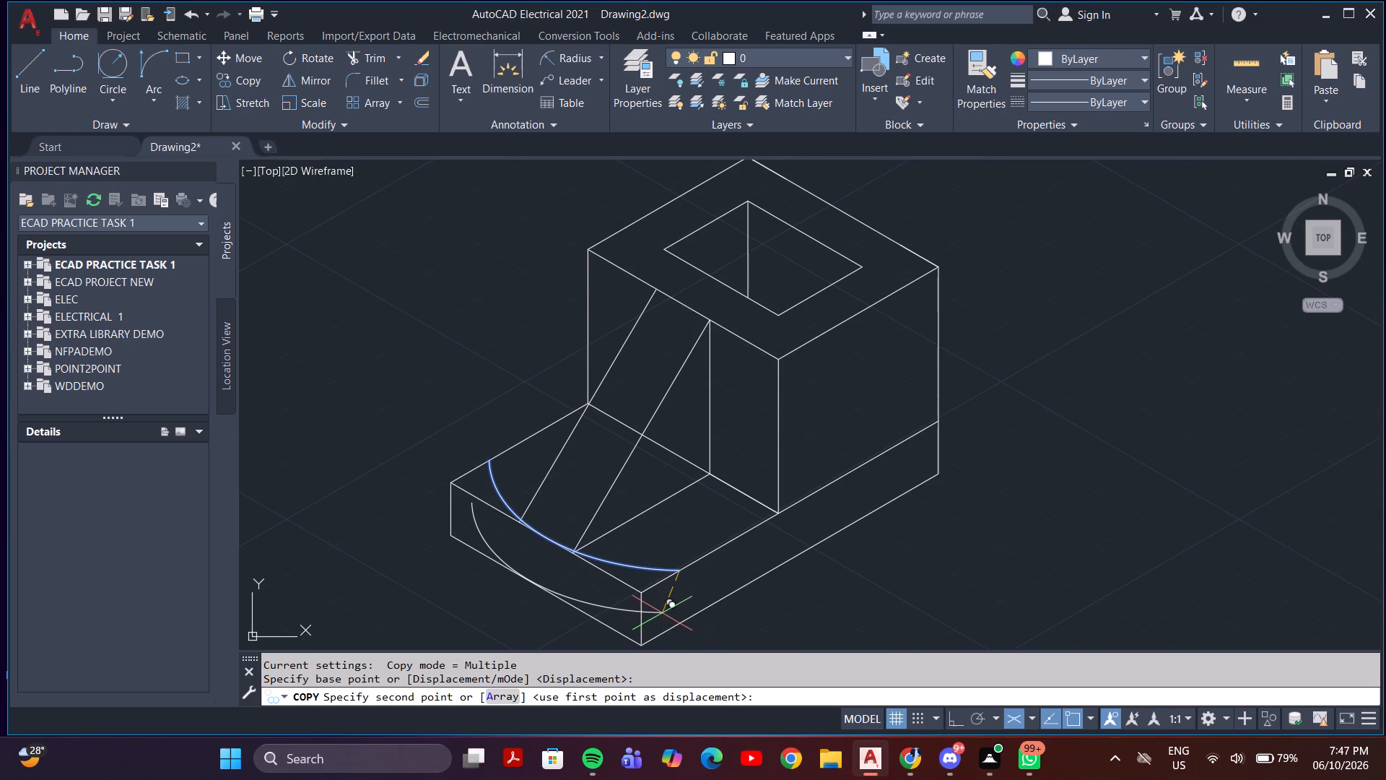
key(F8)
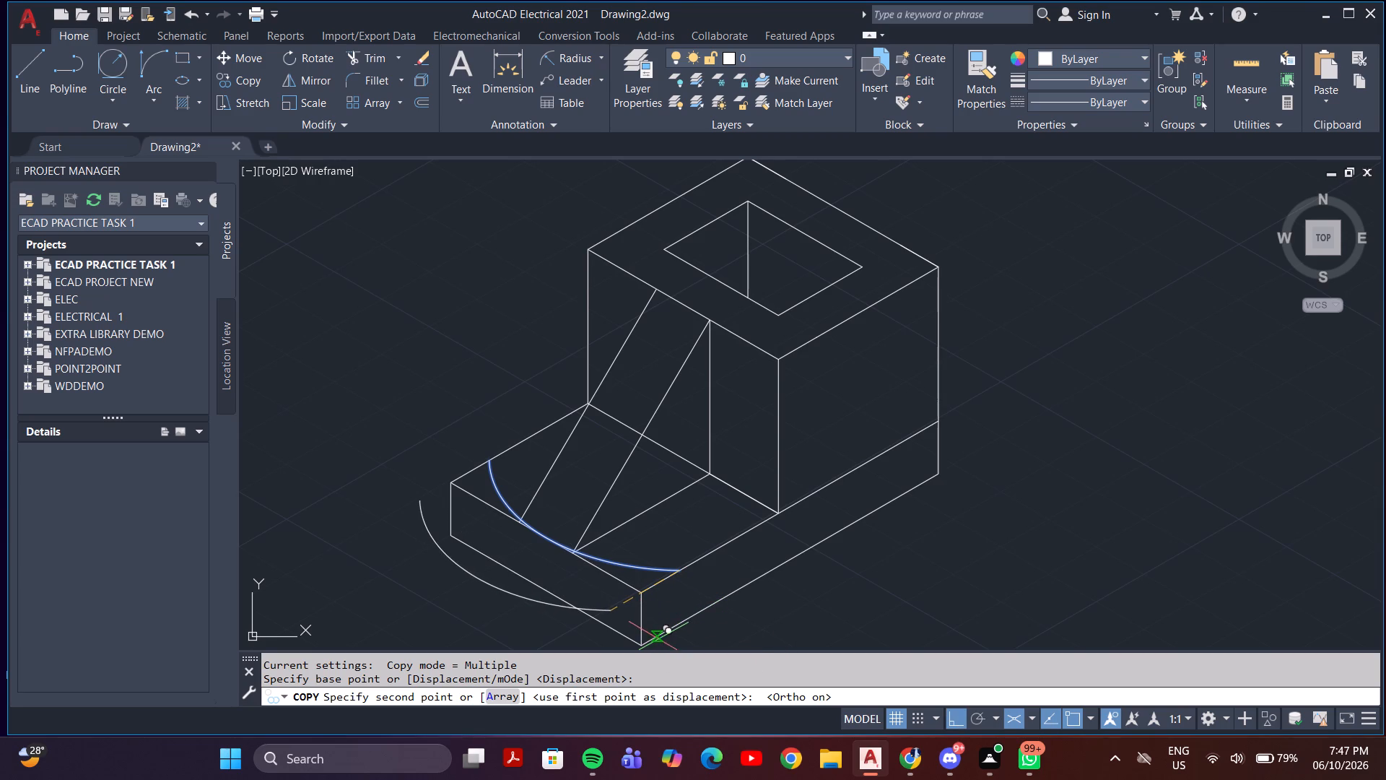
key(F5)
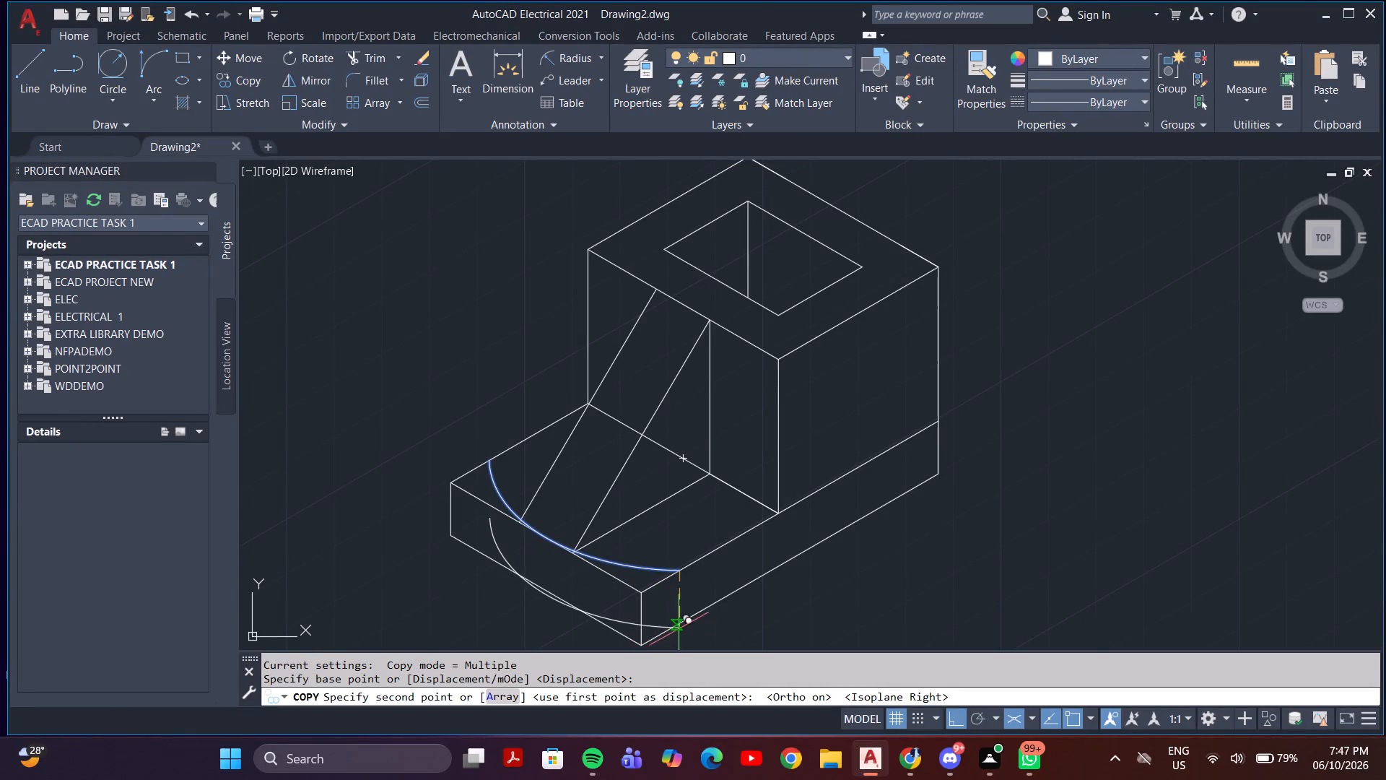
scroll(681, 623, up, 1)
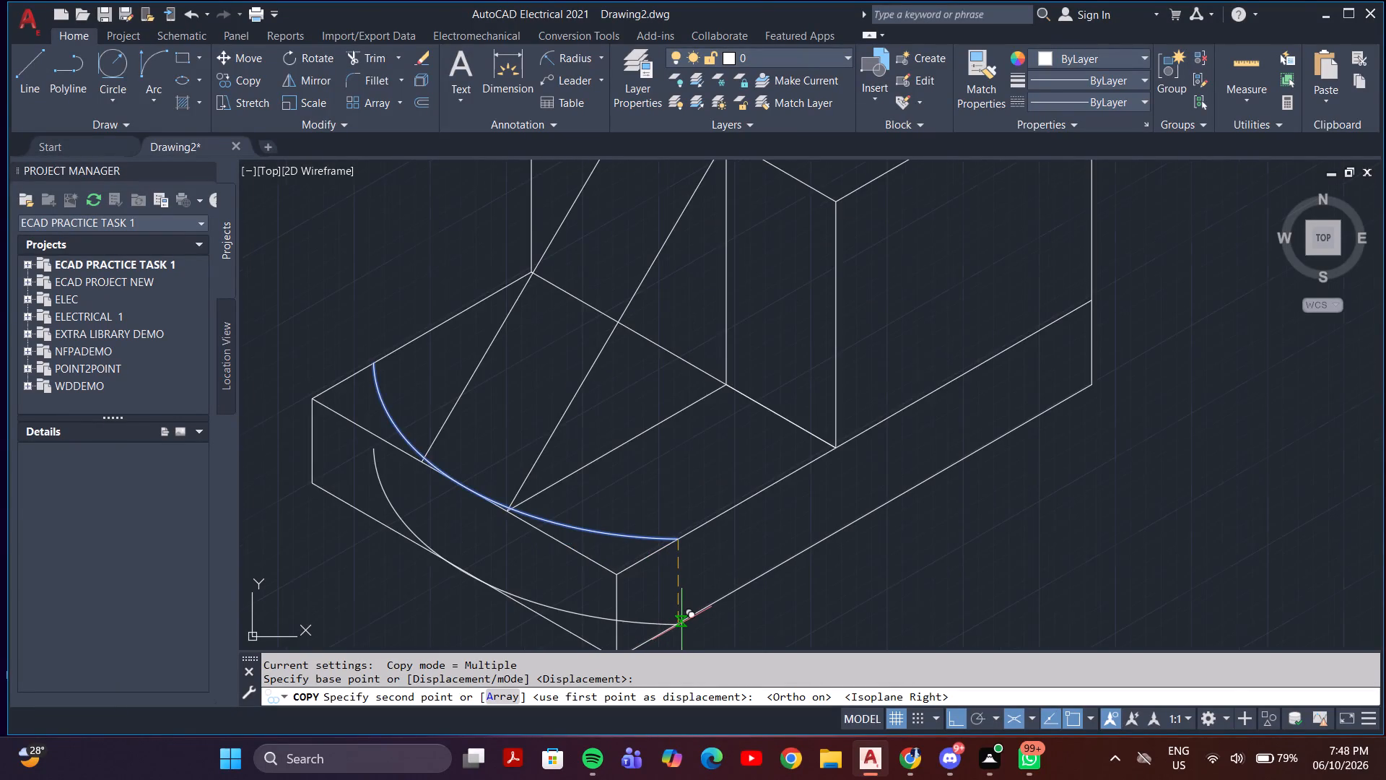
scroll(681, 623, up, 1)
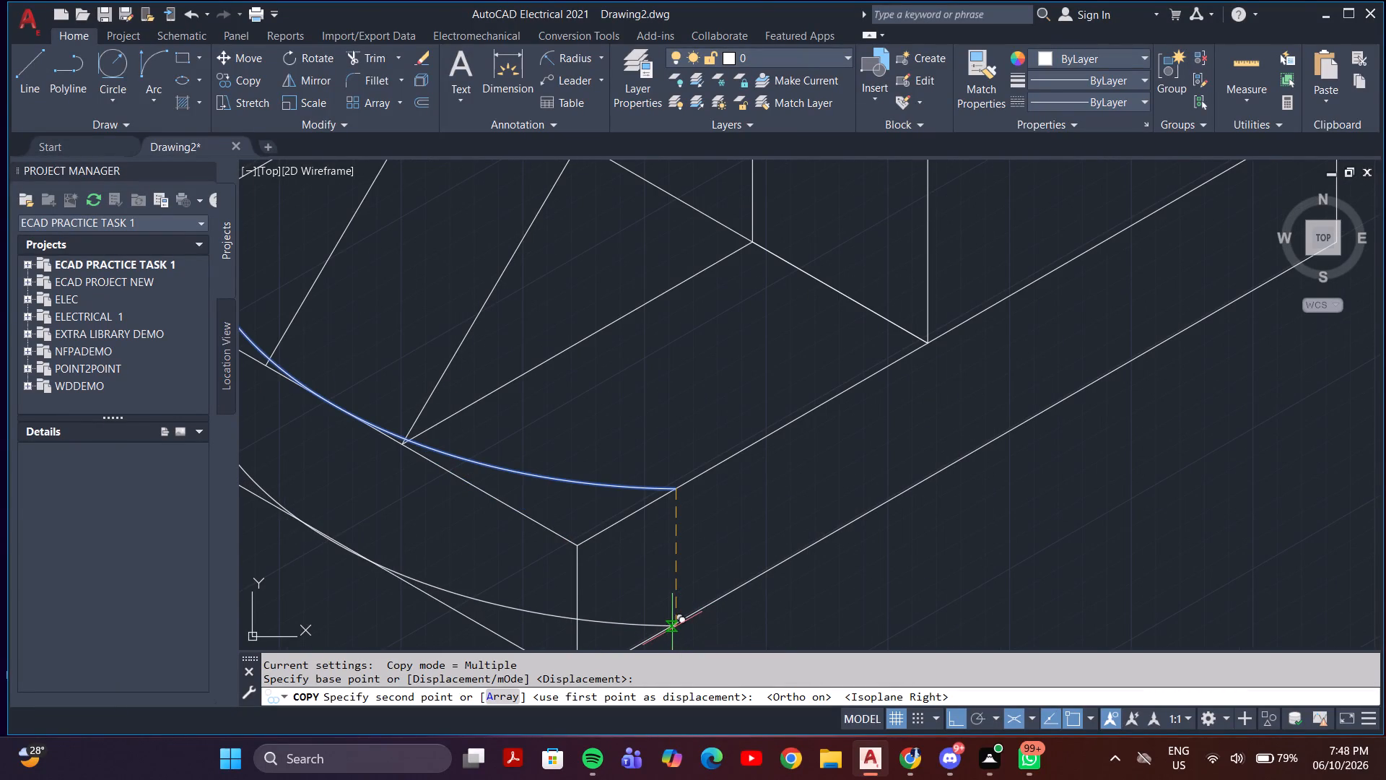
scroll(674, 624, down, 2)
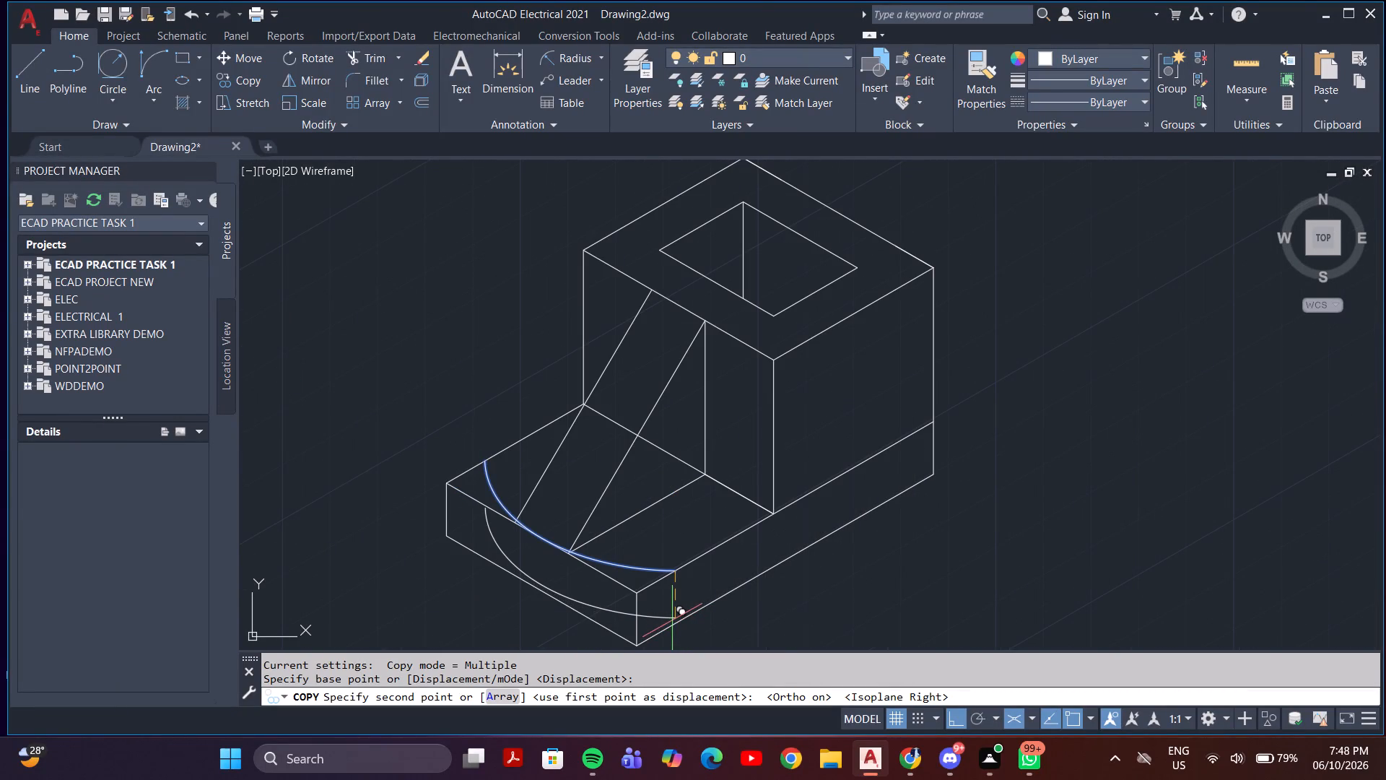
scroll(675, 628, up, 4)
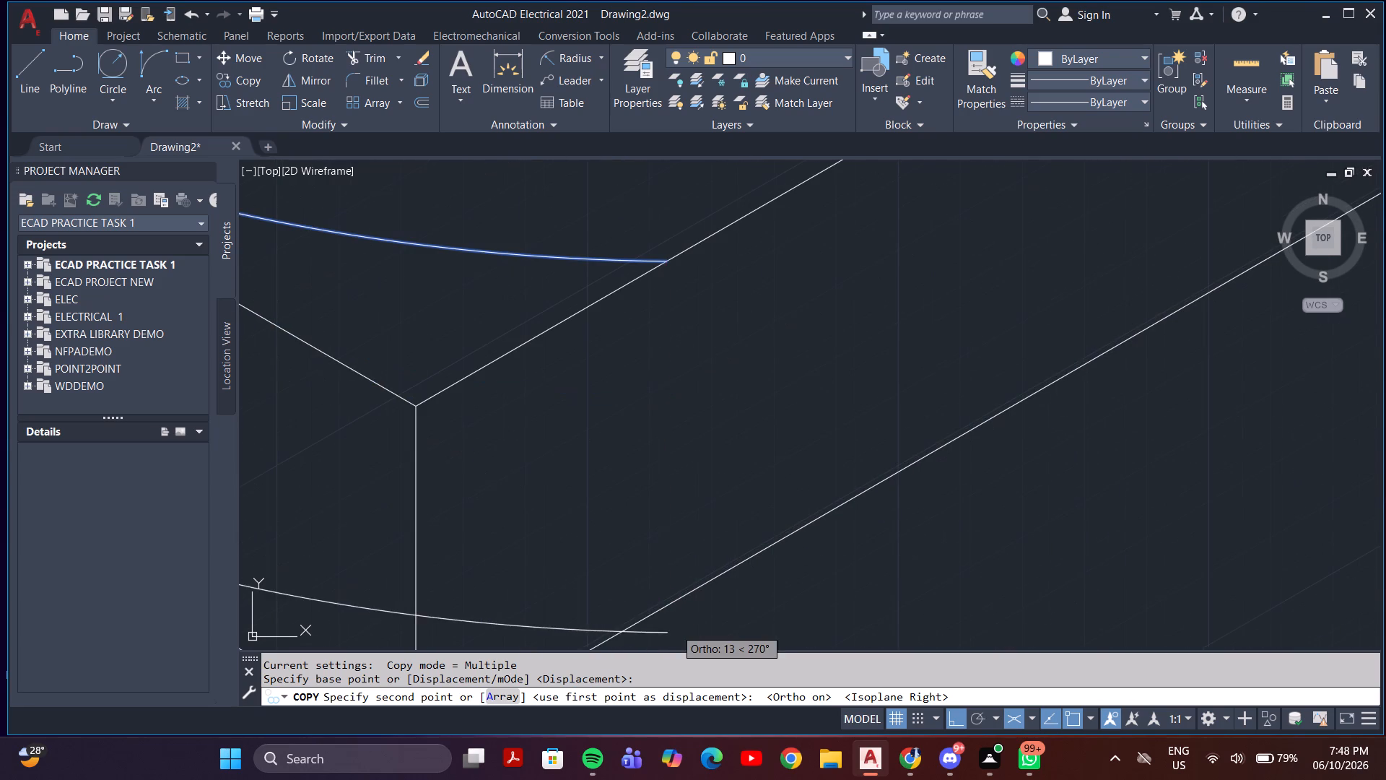
key(Escape)
scroll(663, 611, down, 1)
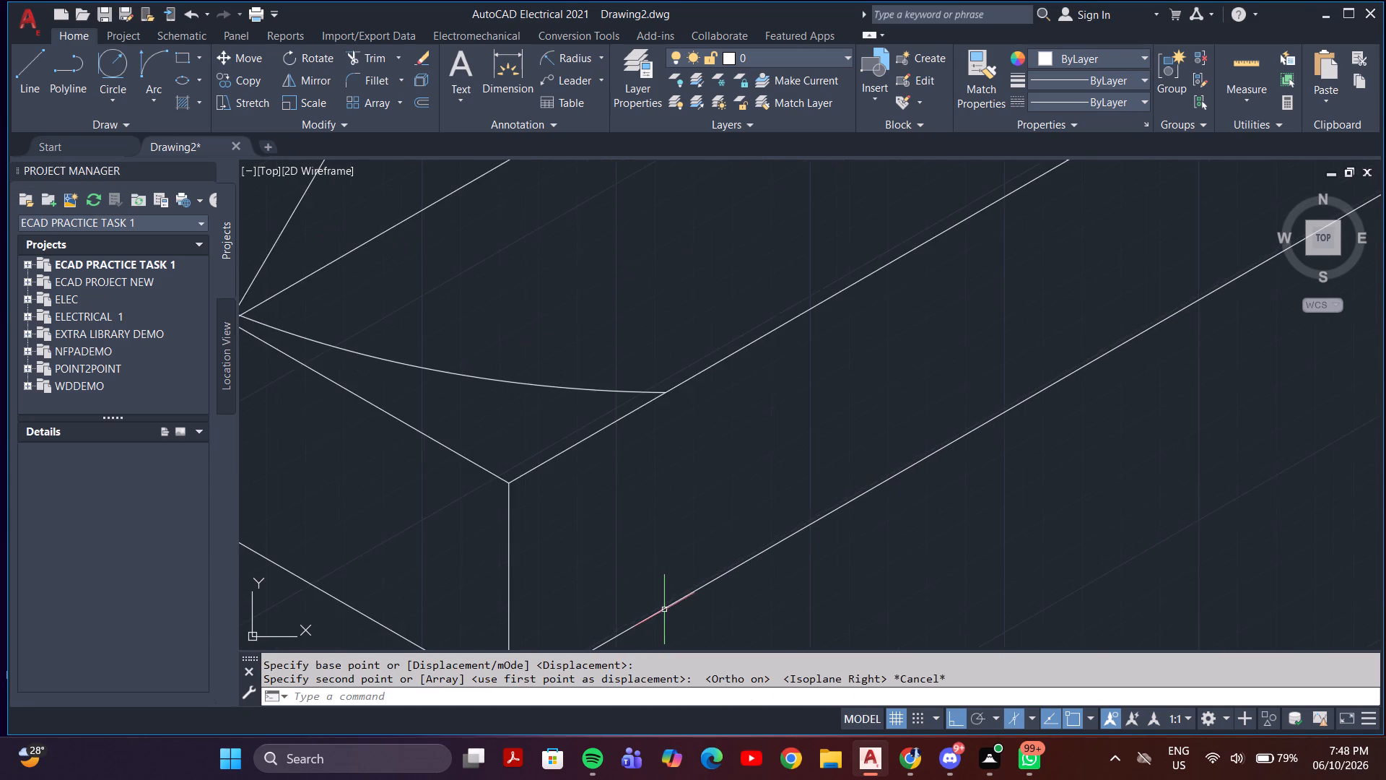
scroll(649, 548, down, 2)
middle_drag(662, 526, 746, 565)
scroll(756, 507, down, 2)
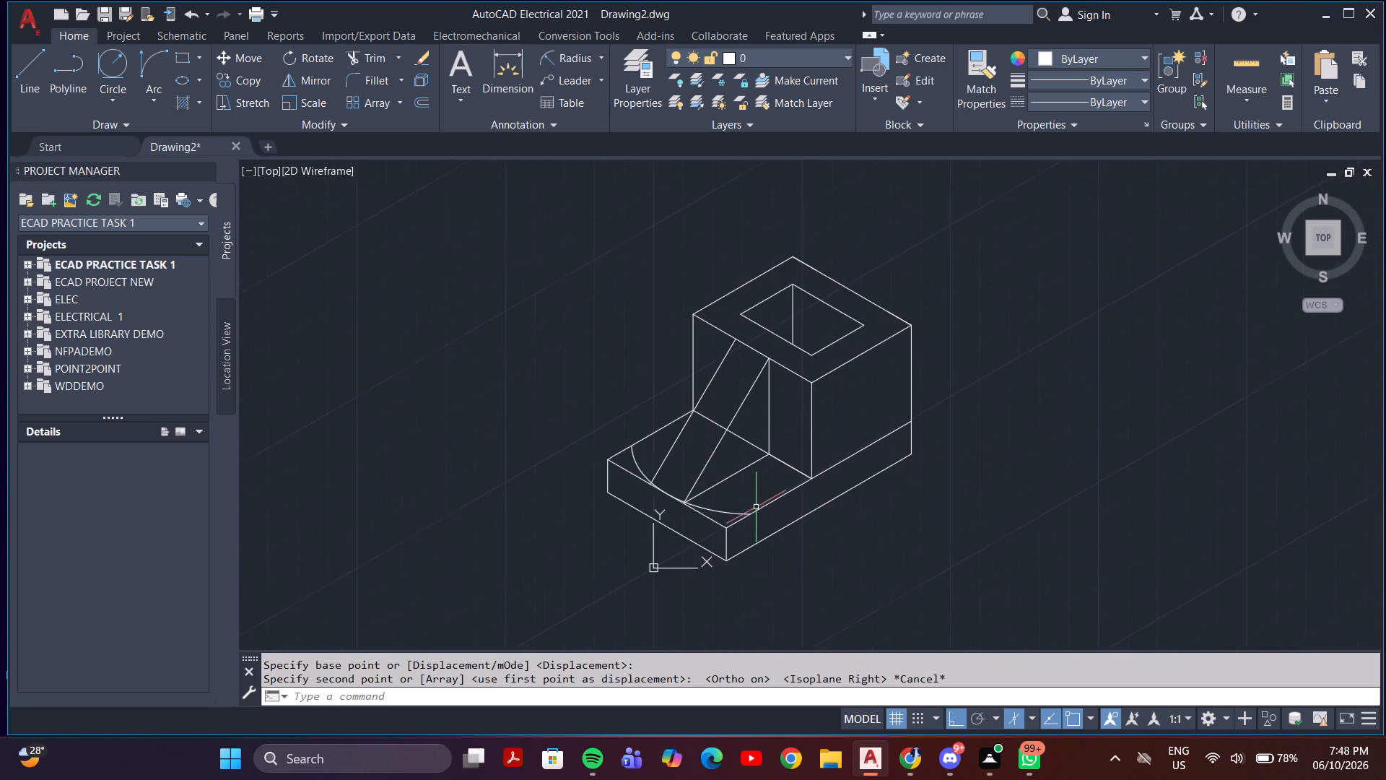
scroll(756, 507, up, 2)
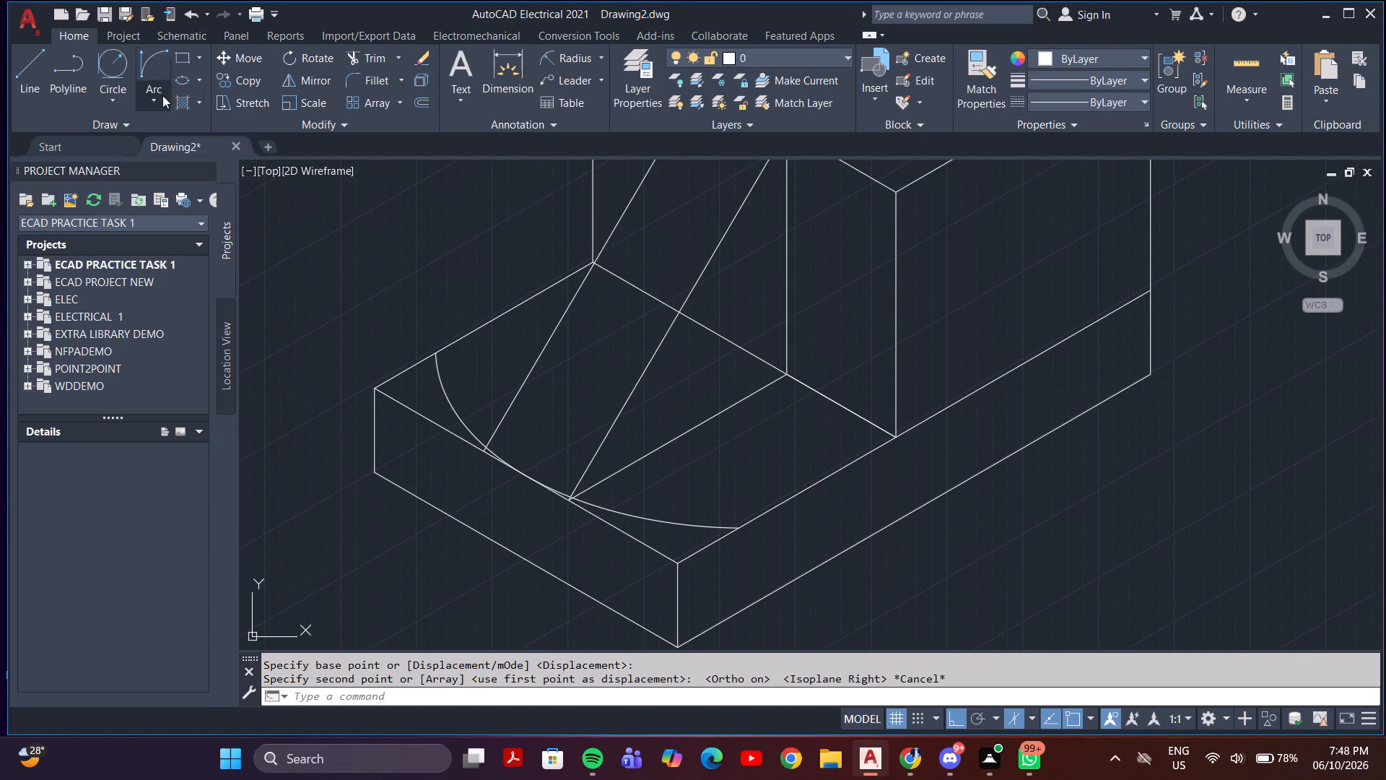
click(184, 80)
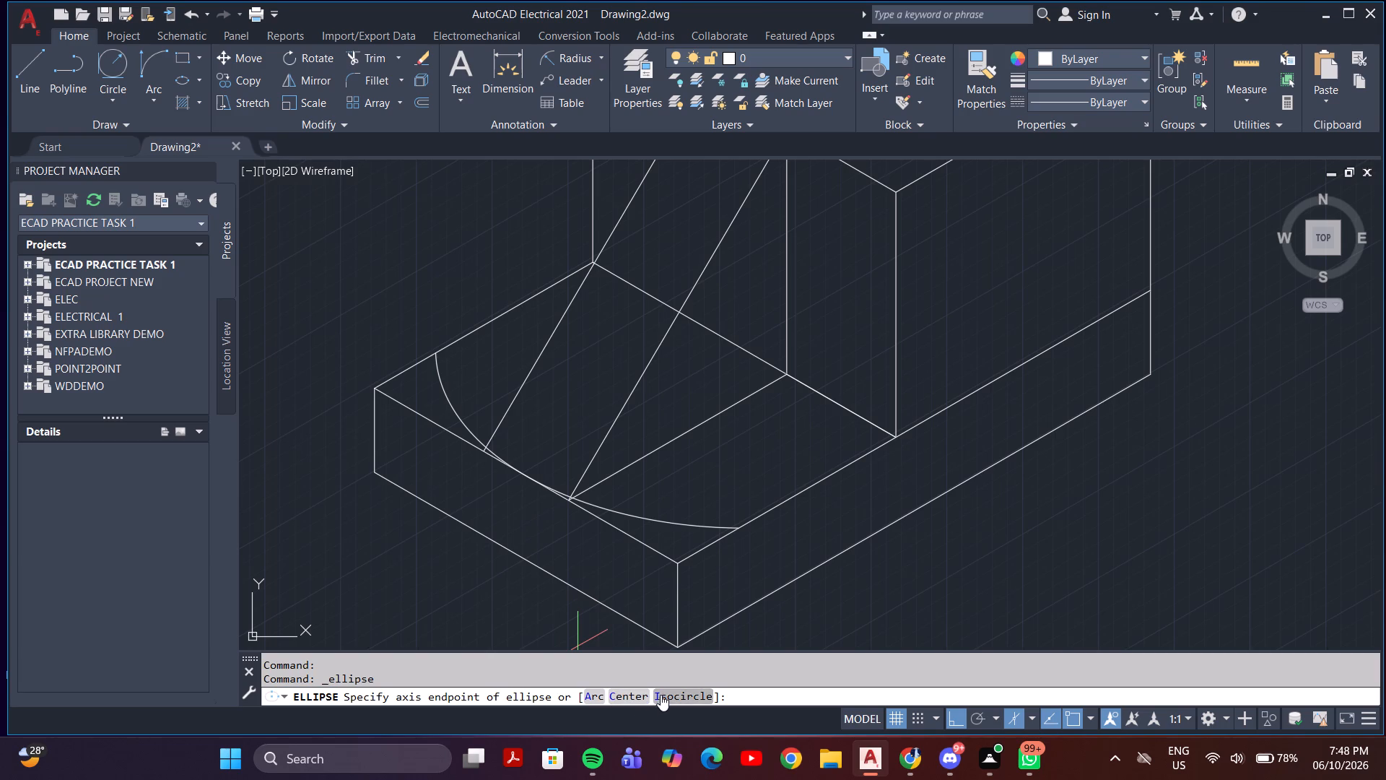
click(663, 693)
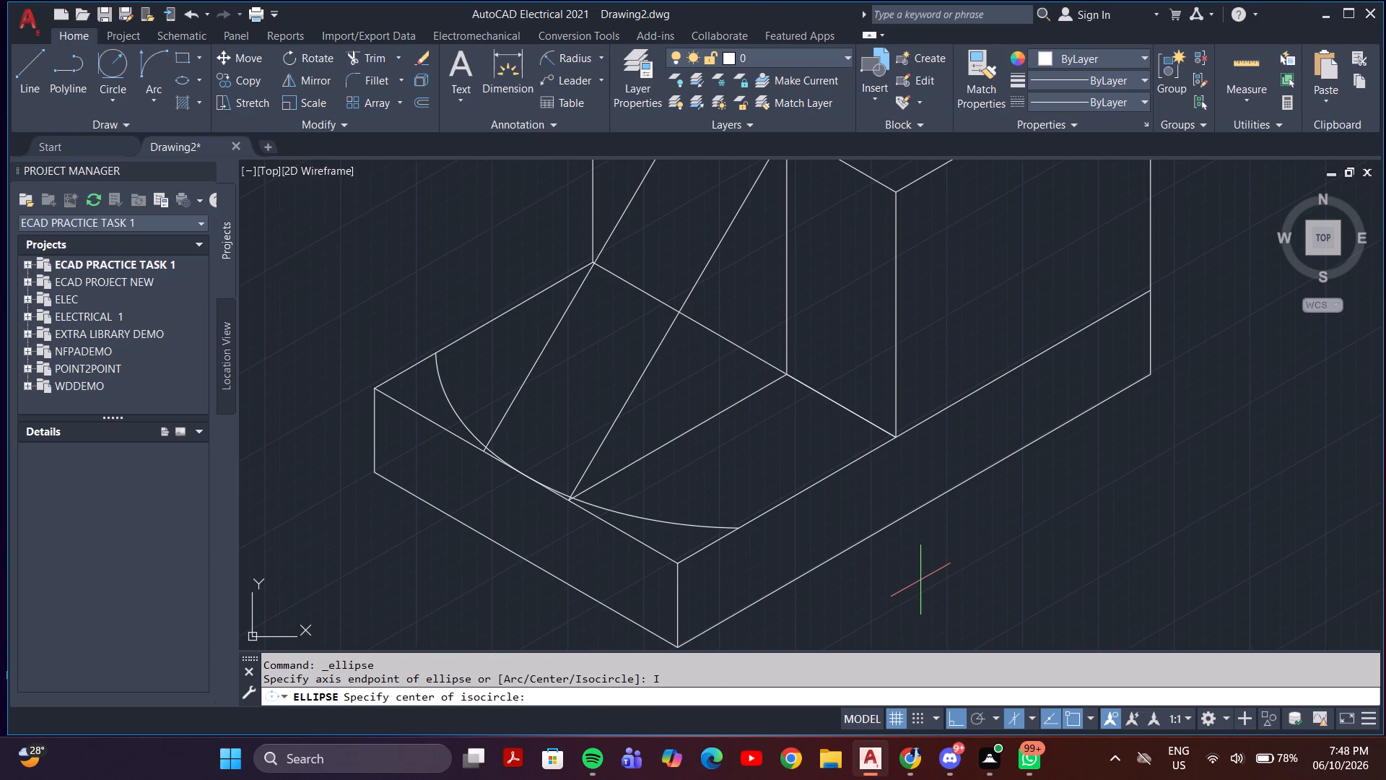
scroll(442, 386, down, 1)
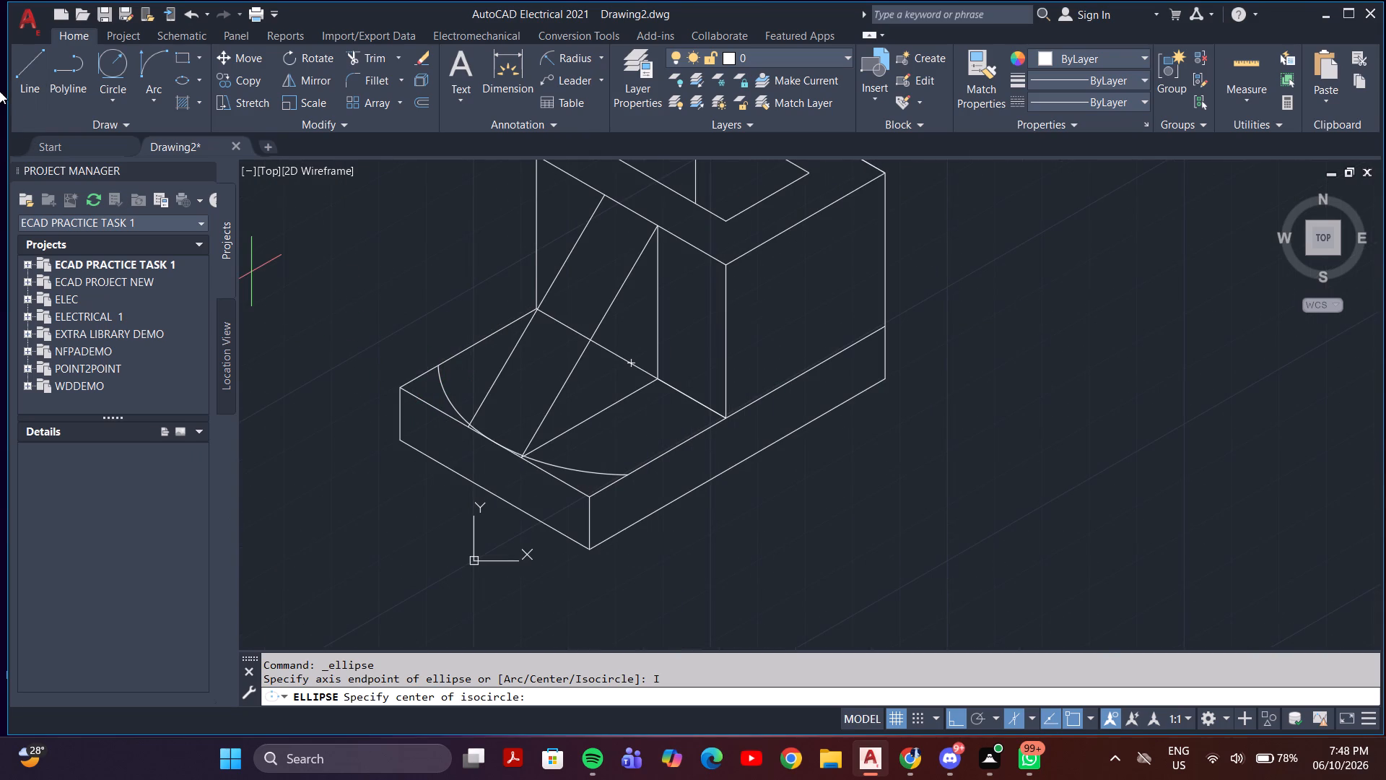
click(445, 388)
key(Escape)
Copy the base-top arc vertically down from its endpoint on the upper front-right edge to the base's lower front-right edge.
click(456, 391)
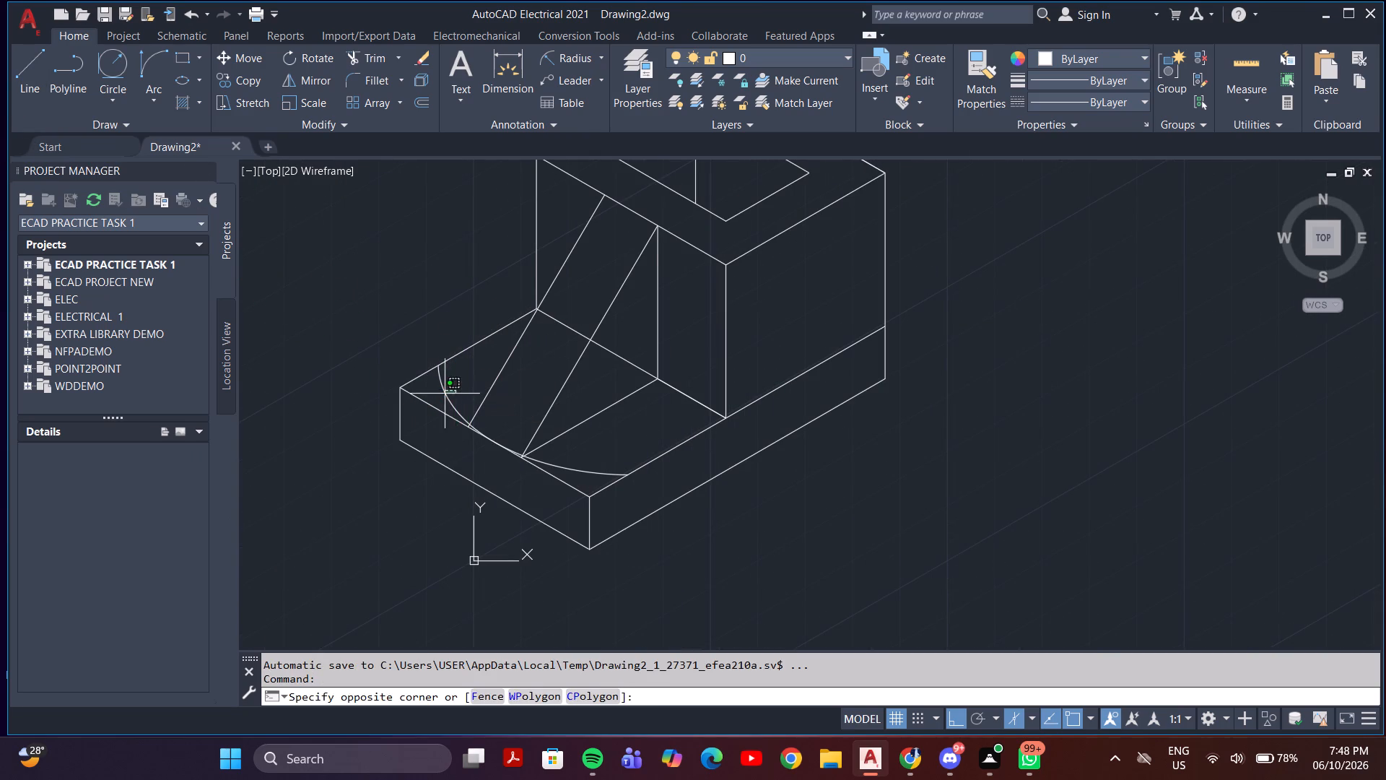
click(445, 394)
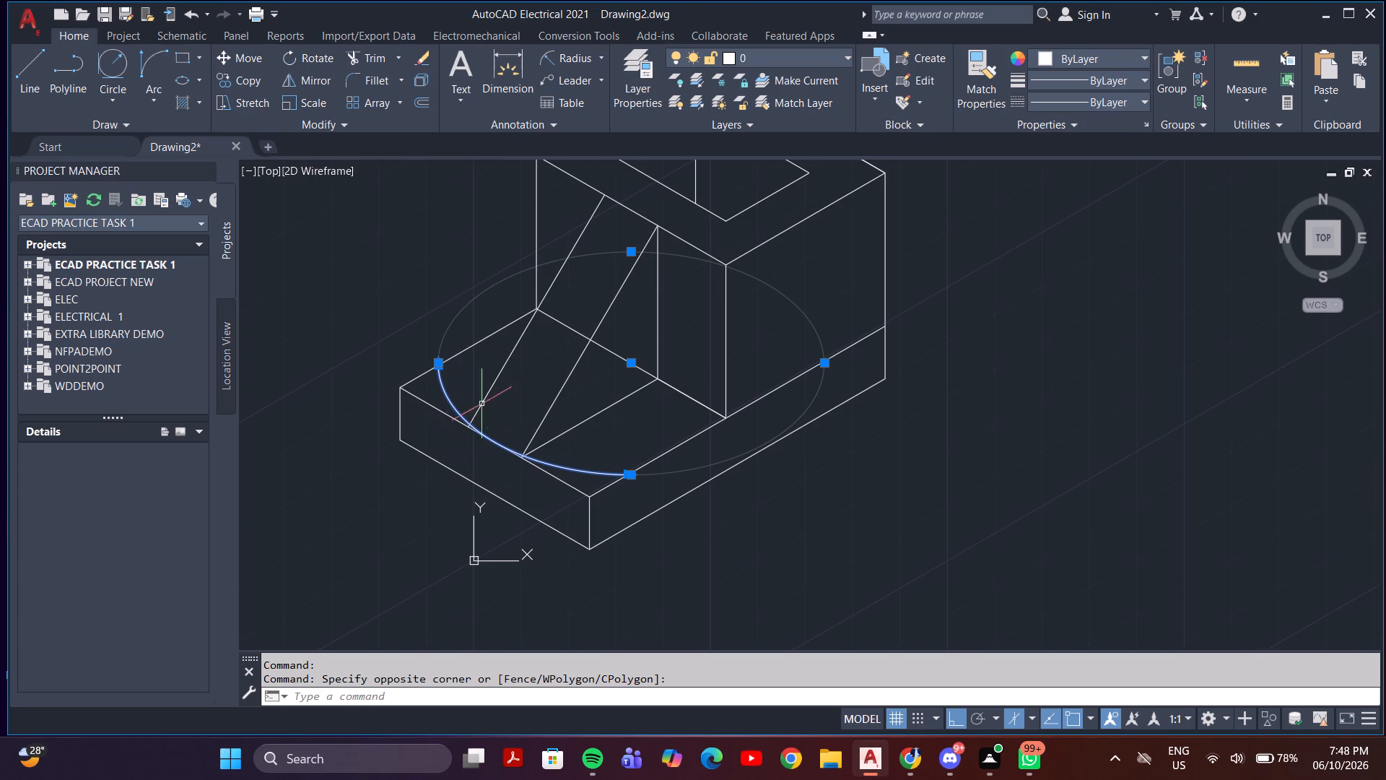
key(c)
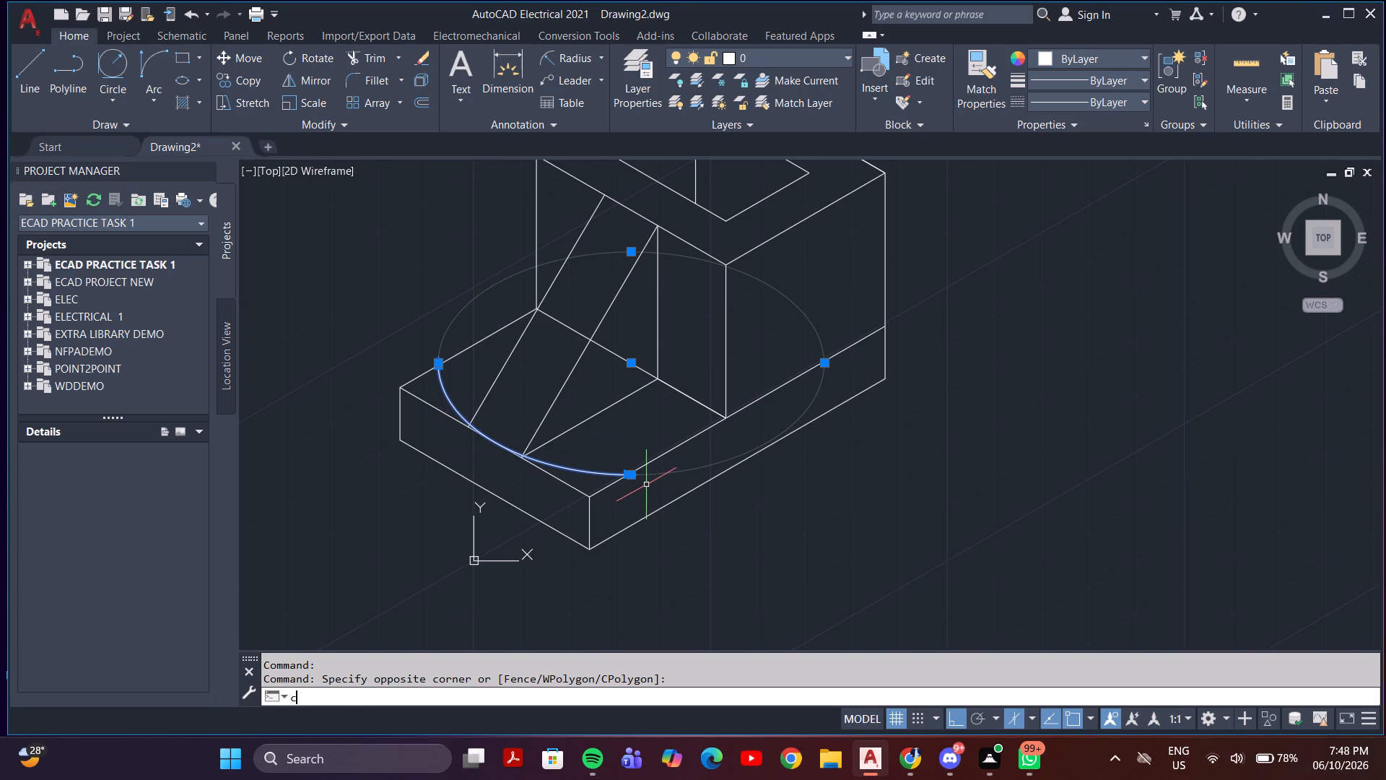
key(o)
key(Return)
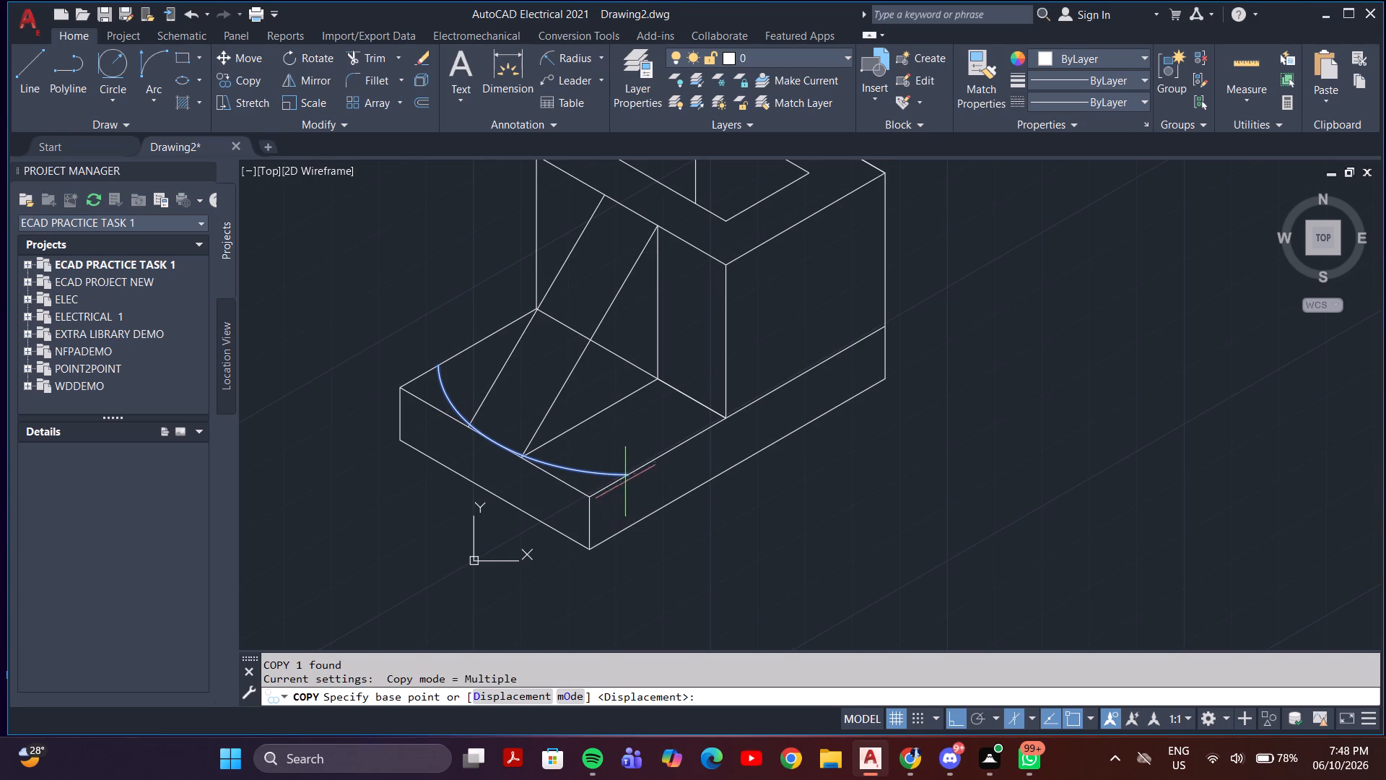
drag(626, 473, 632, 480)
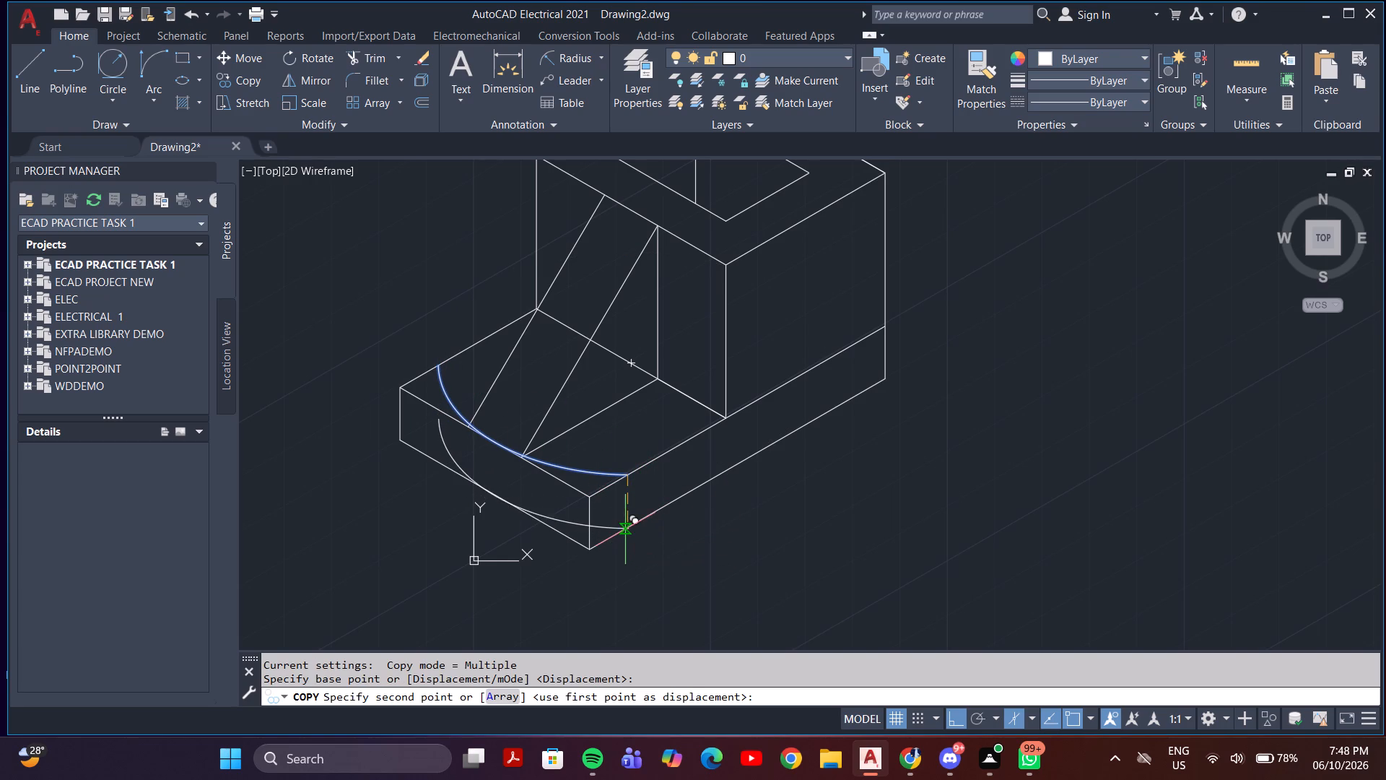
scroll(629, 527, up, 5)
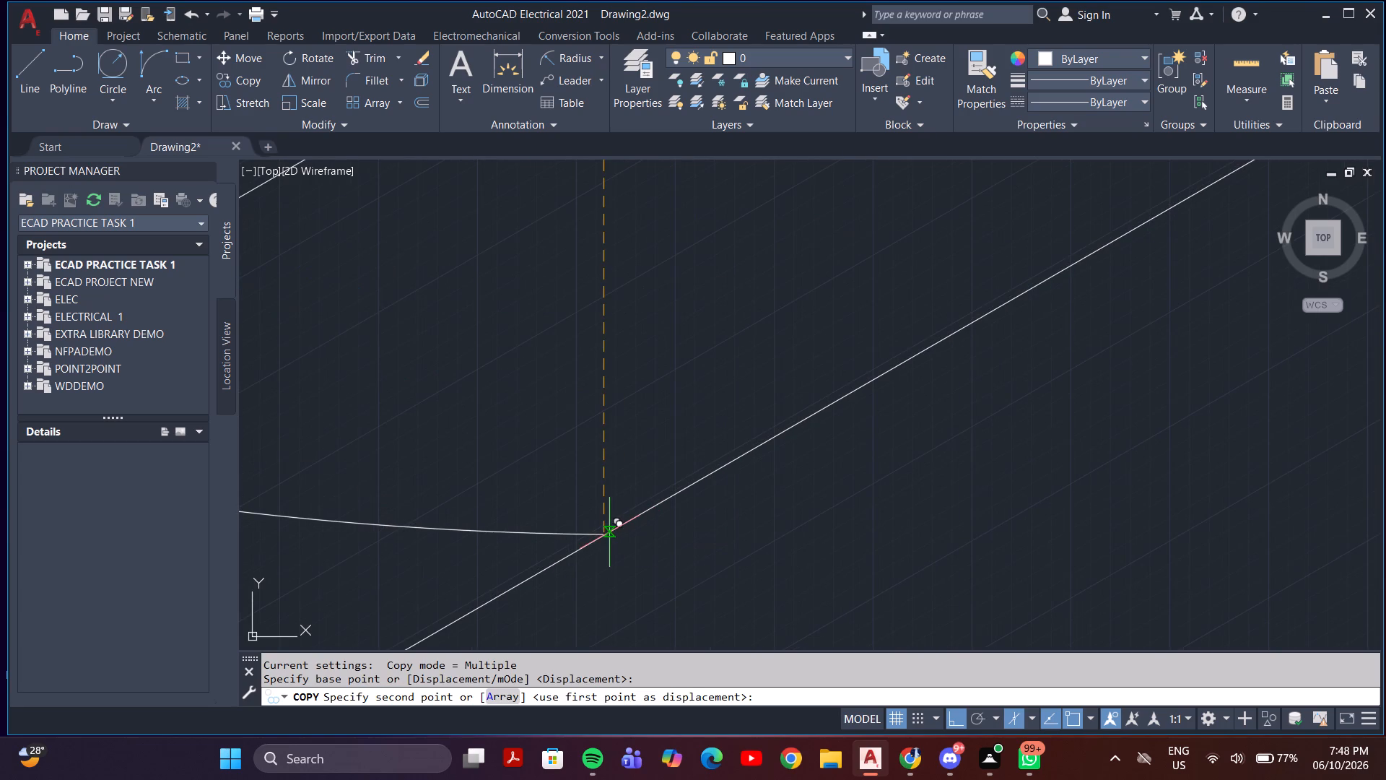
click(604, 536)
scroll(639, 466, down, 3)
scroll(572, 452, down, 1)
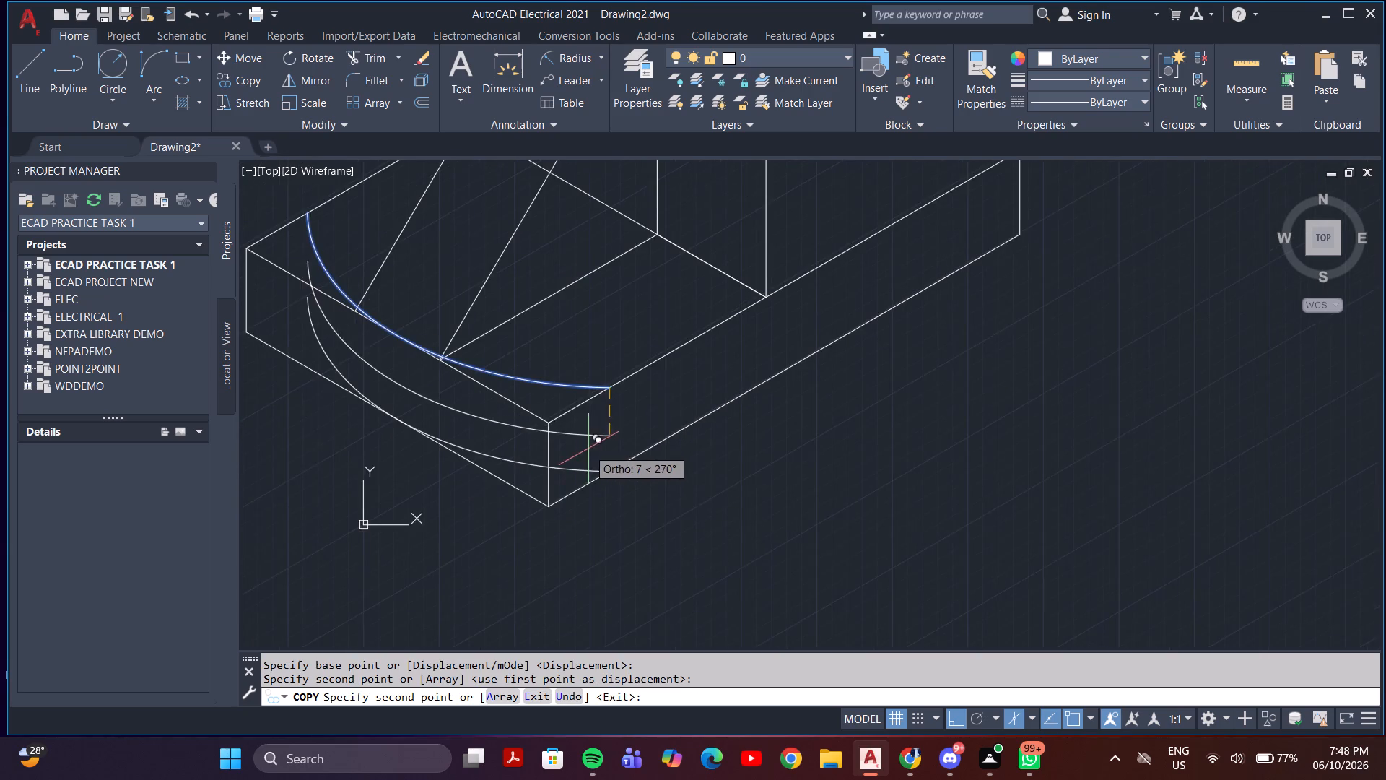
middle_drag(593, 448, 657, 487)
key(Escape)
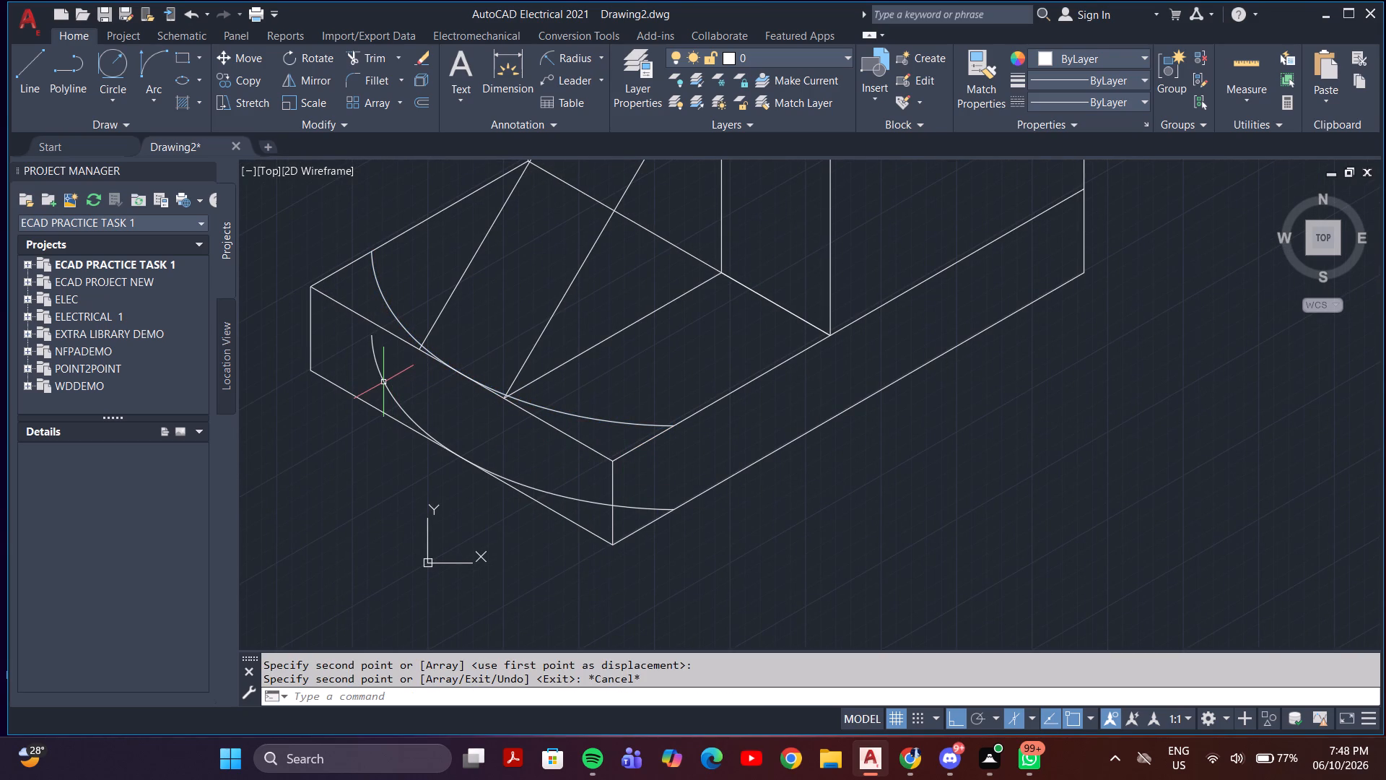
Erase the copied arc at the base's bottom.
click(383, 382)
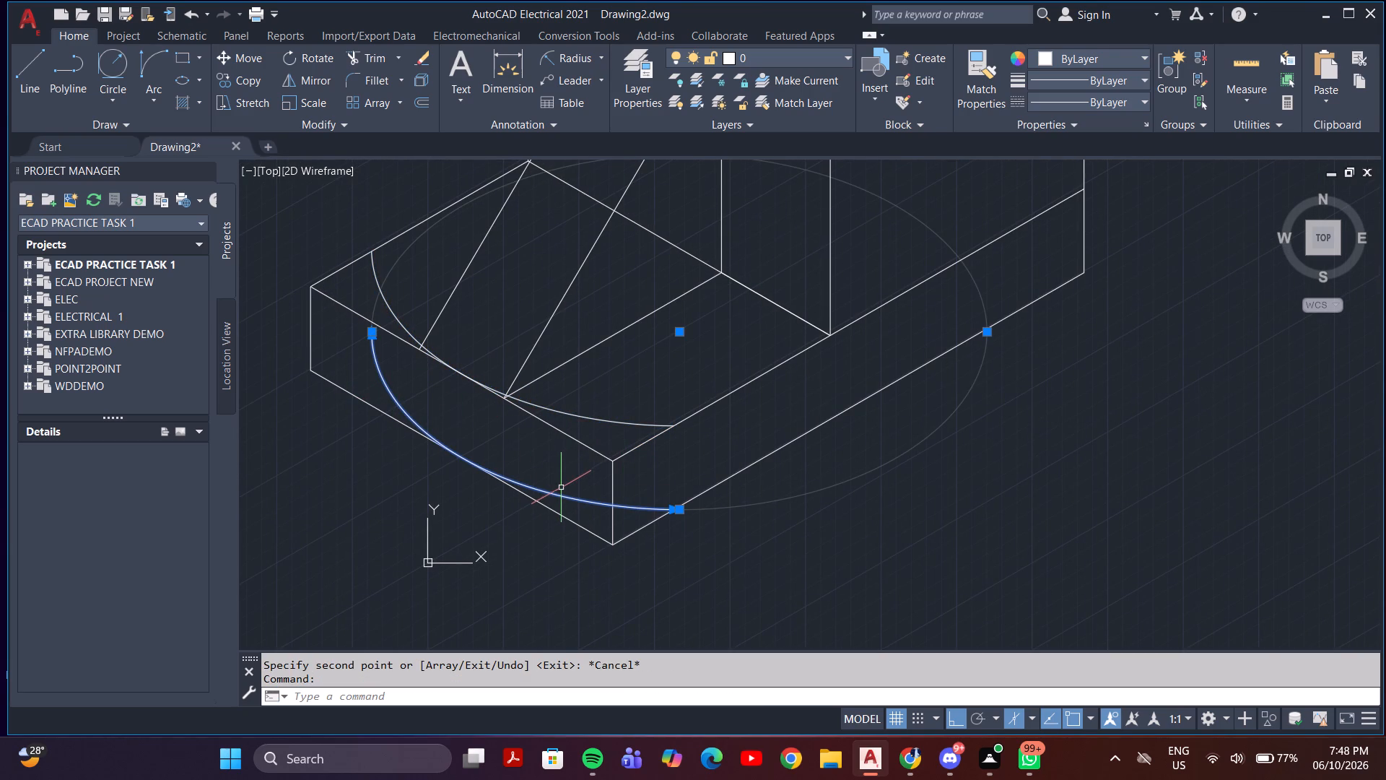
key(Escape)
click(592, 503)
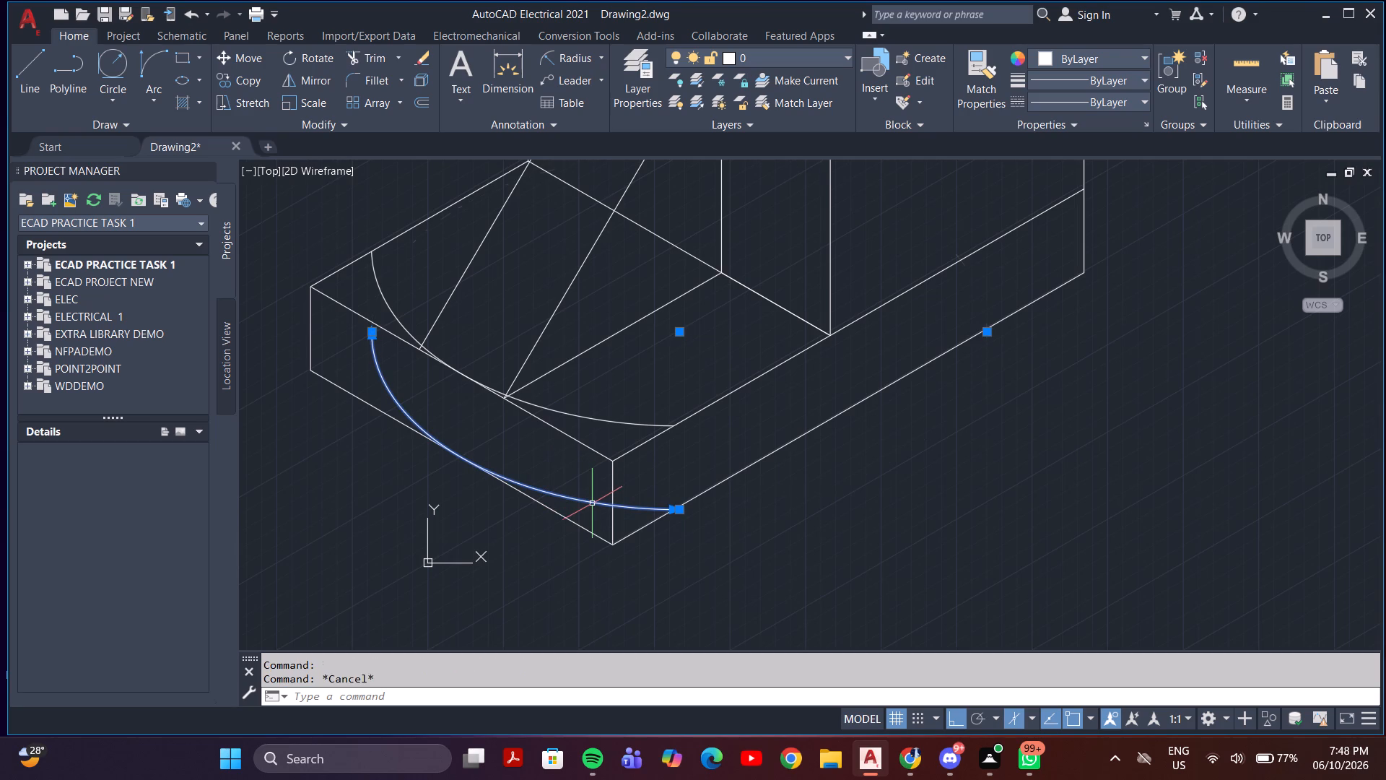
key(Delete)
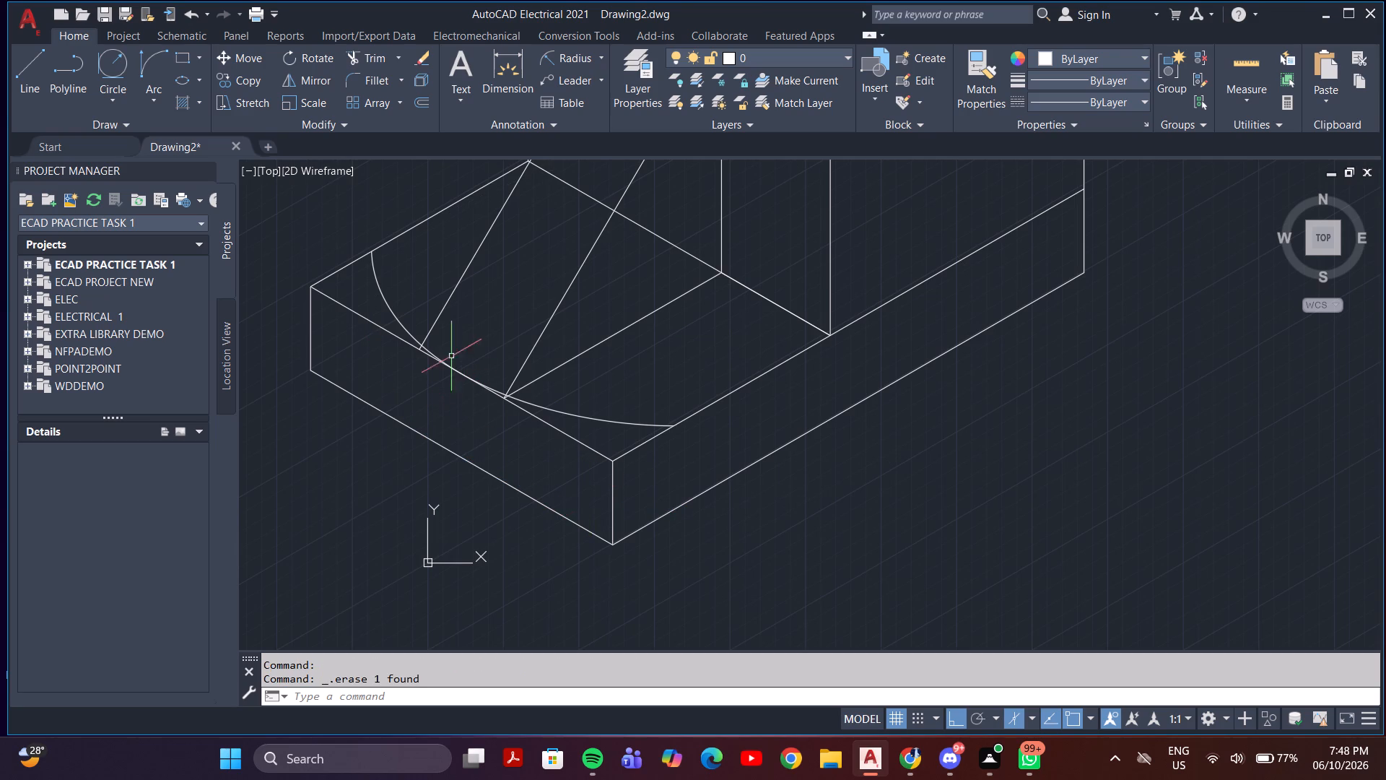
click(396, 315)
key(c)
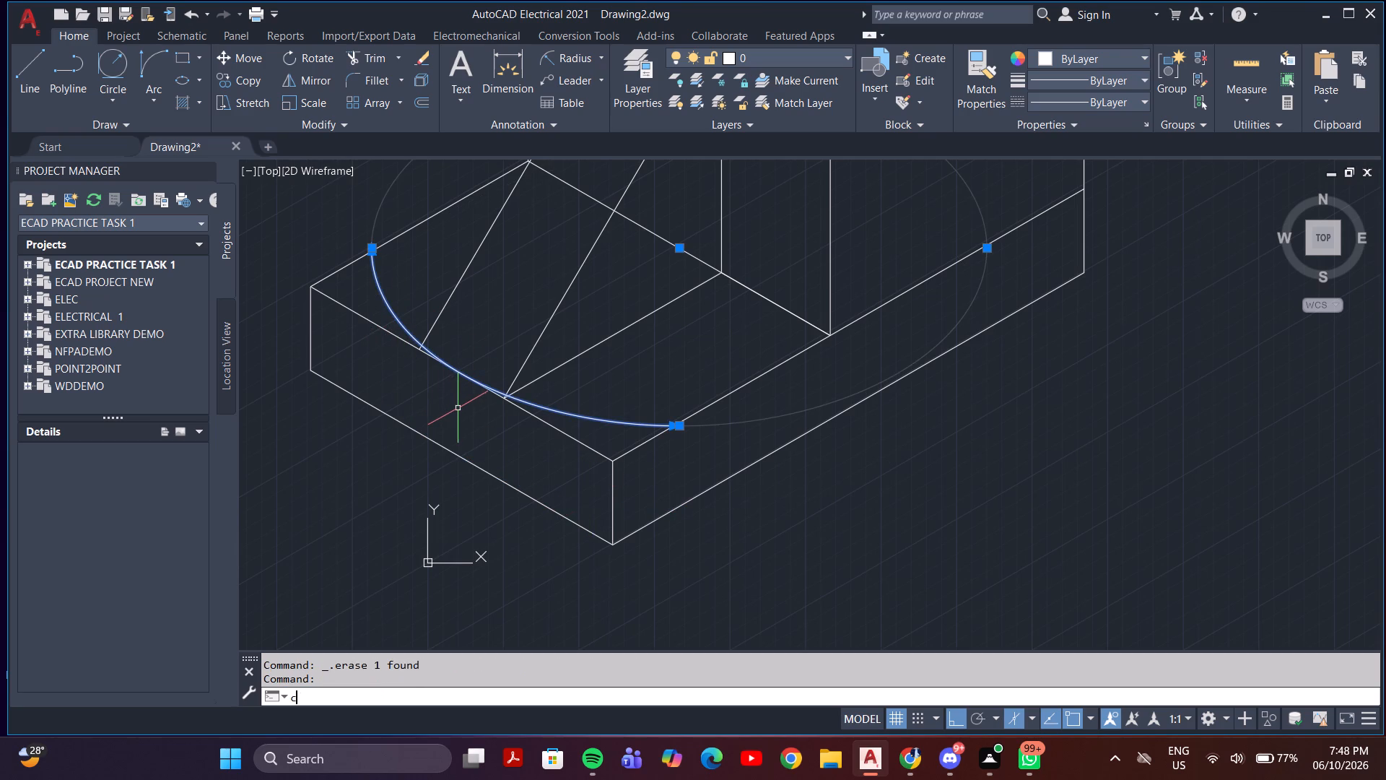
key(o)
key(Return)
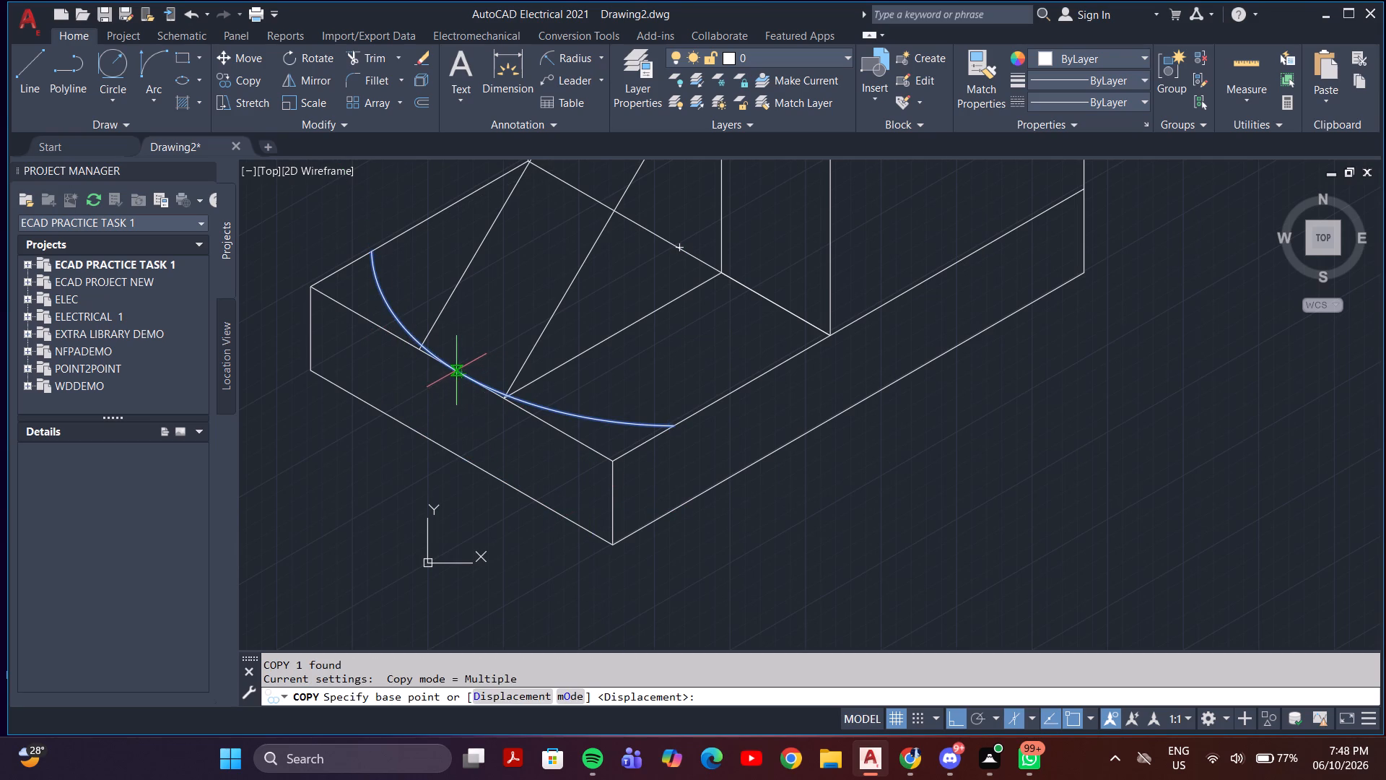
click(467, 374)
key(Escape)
Copy the base-top arc vertically down from the upper front-left edge's midpoint to the lower front-left edge's midpoint.
key(space)
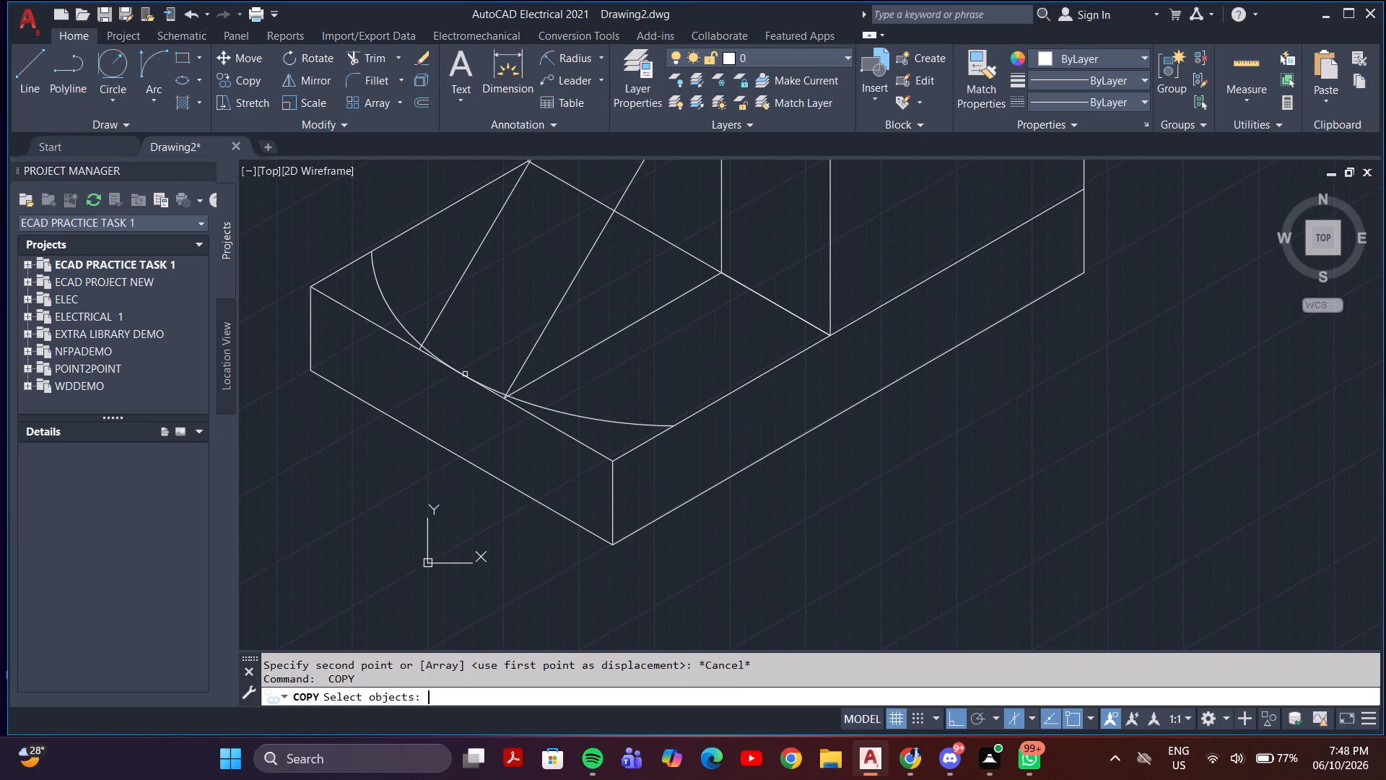
click(400, 319)
key(Return)
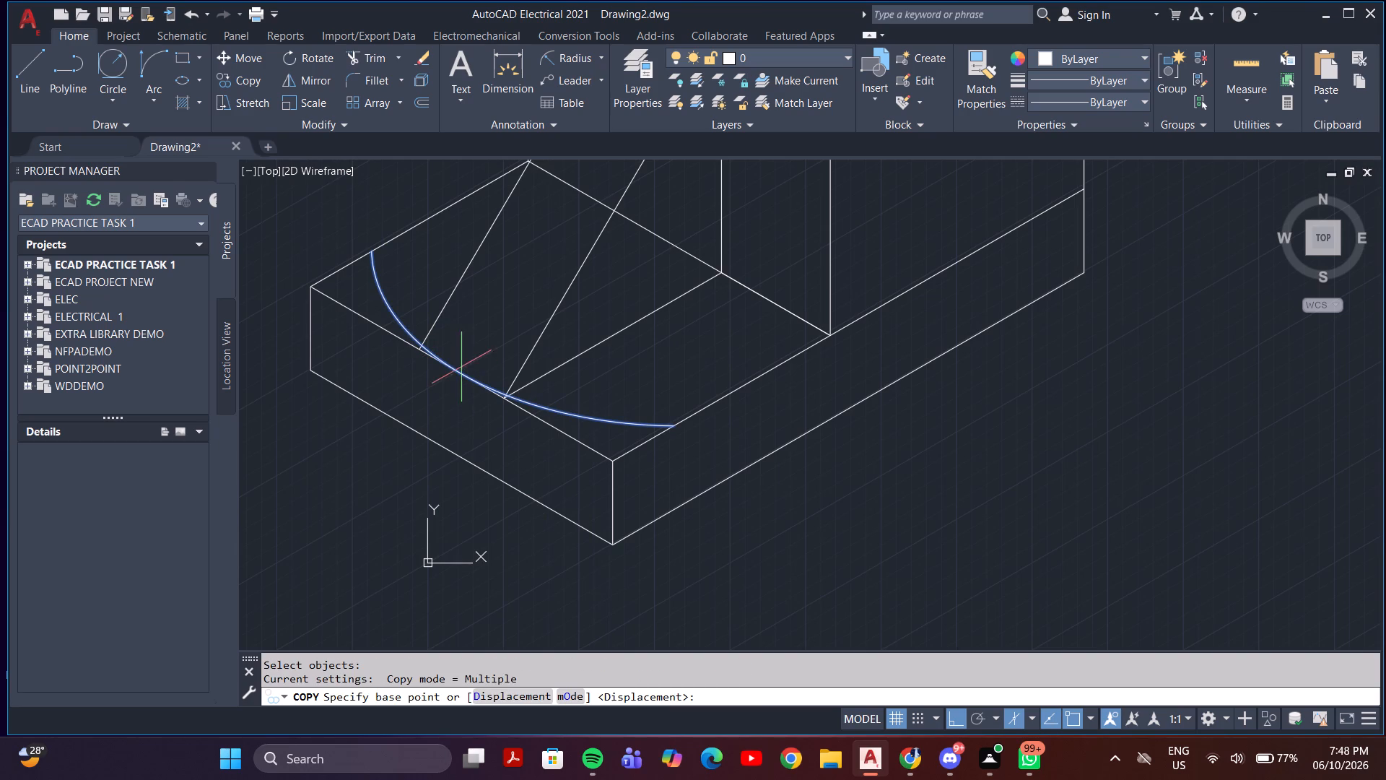
click(456, 369)
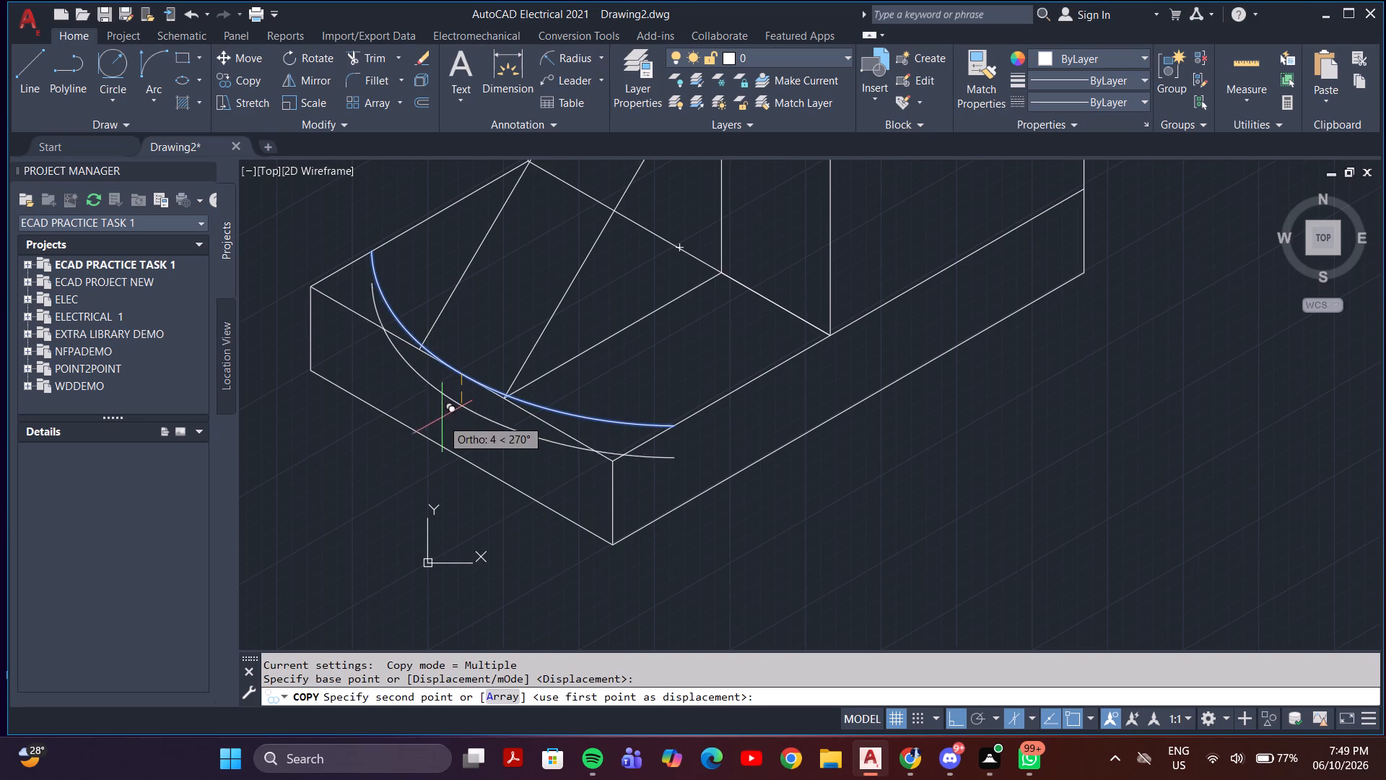
click(460, 458)
key(Escape)
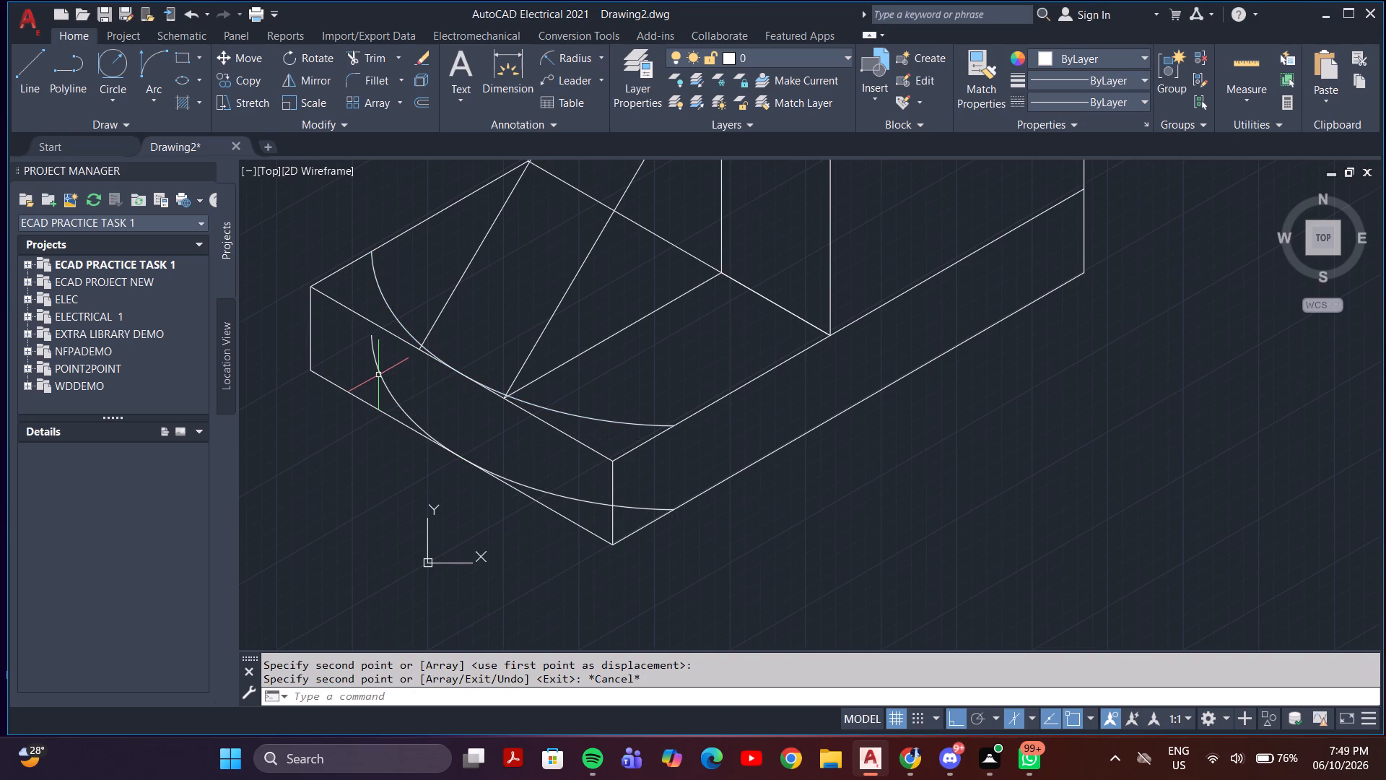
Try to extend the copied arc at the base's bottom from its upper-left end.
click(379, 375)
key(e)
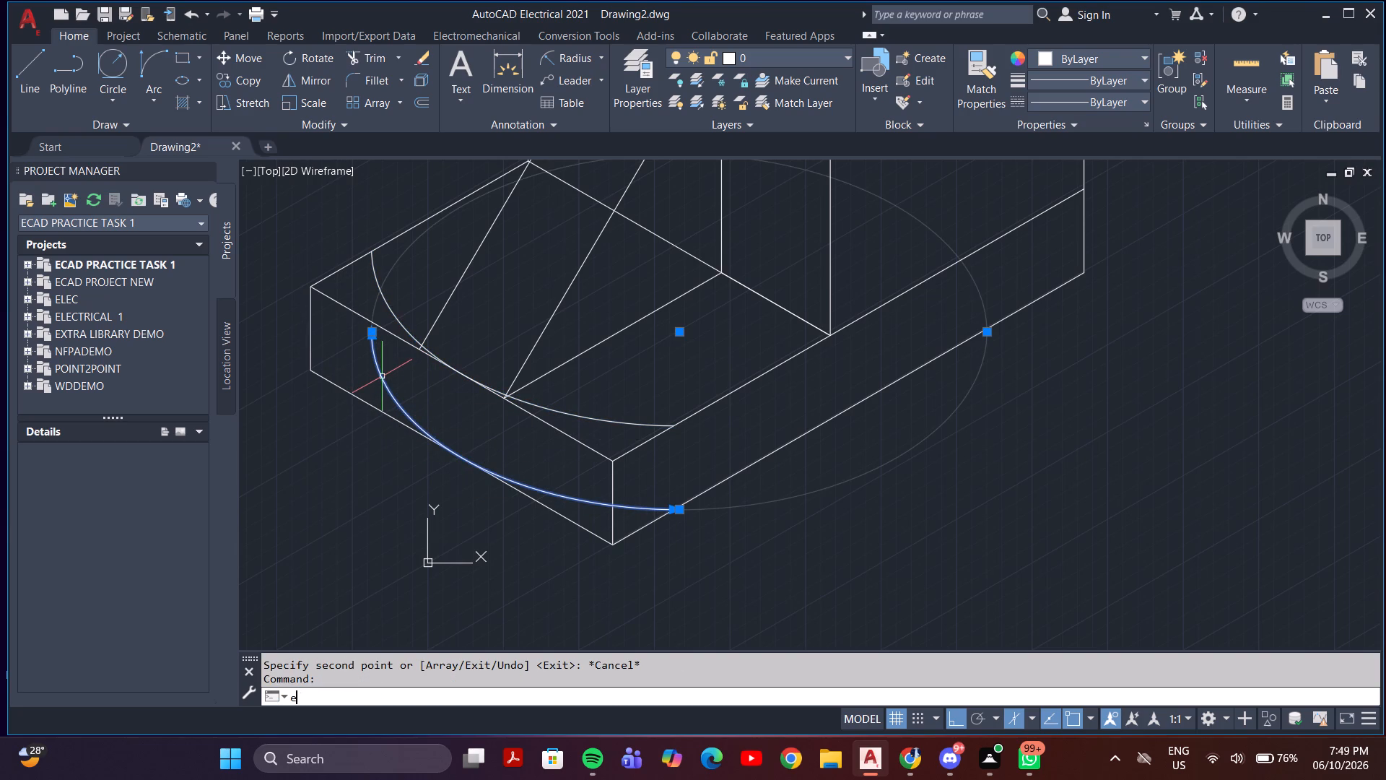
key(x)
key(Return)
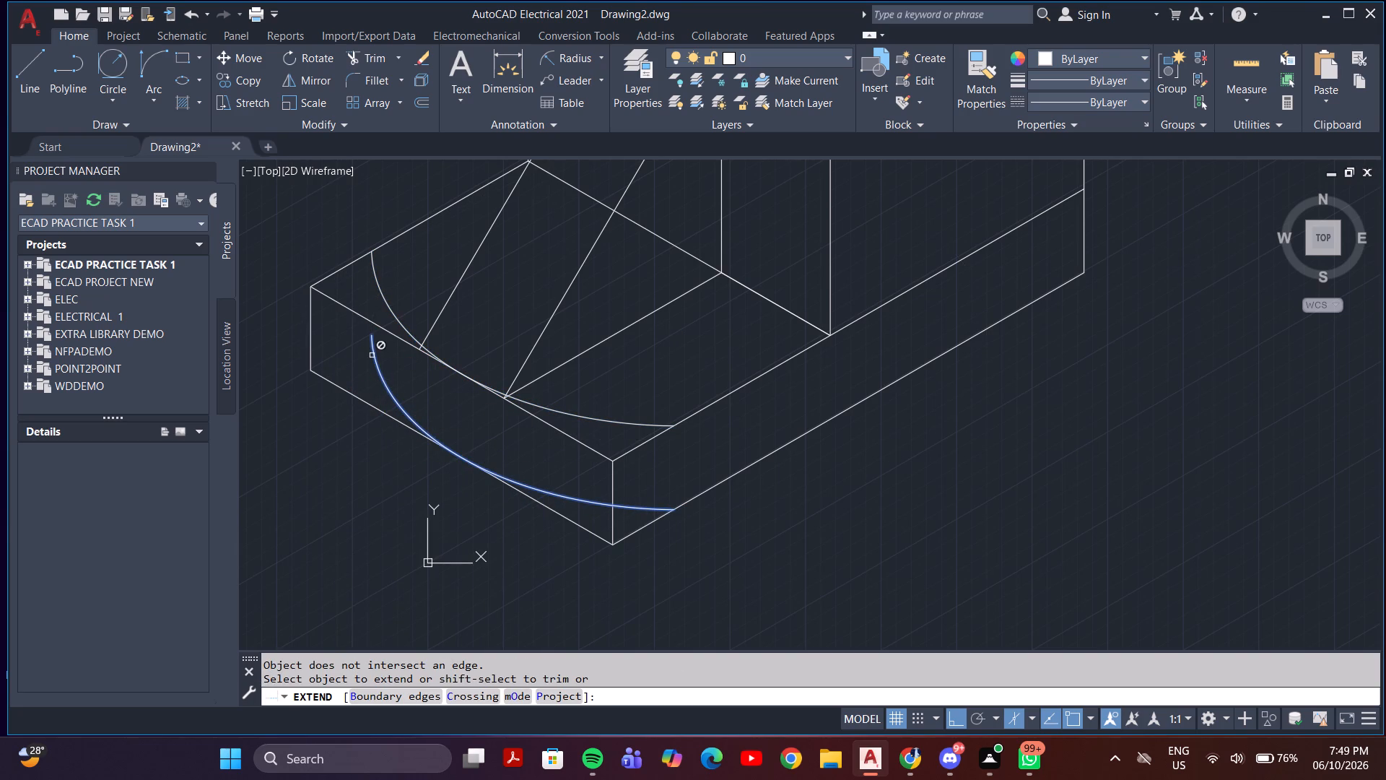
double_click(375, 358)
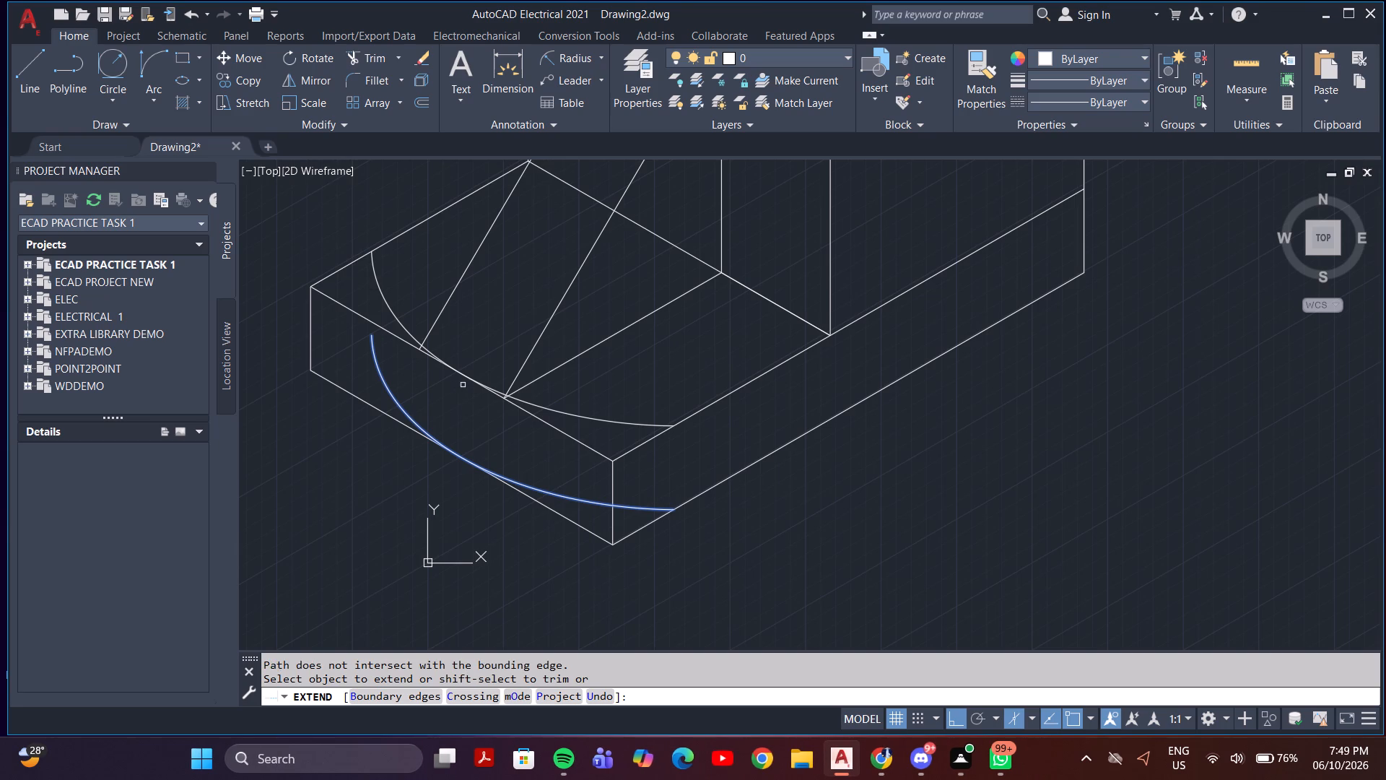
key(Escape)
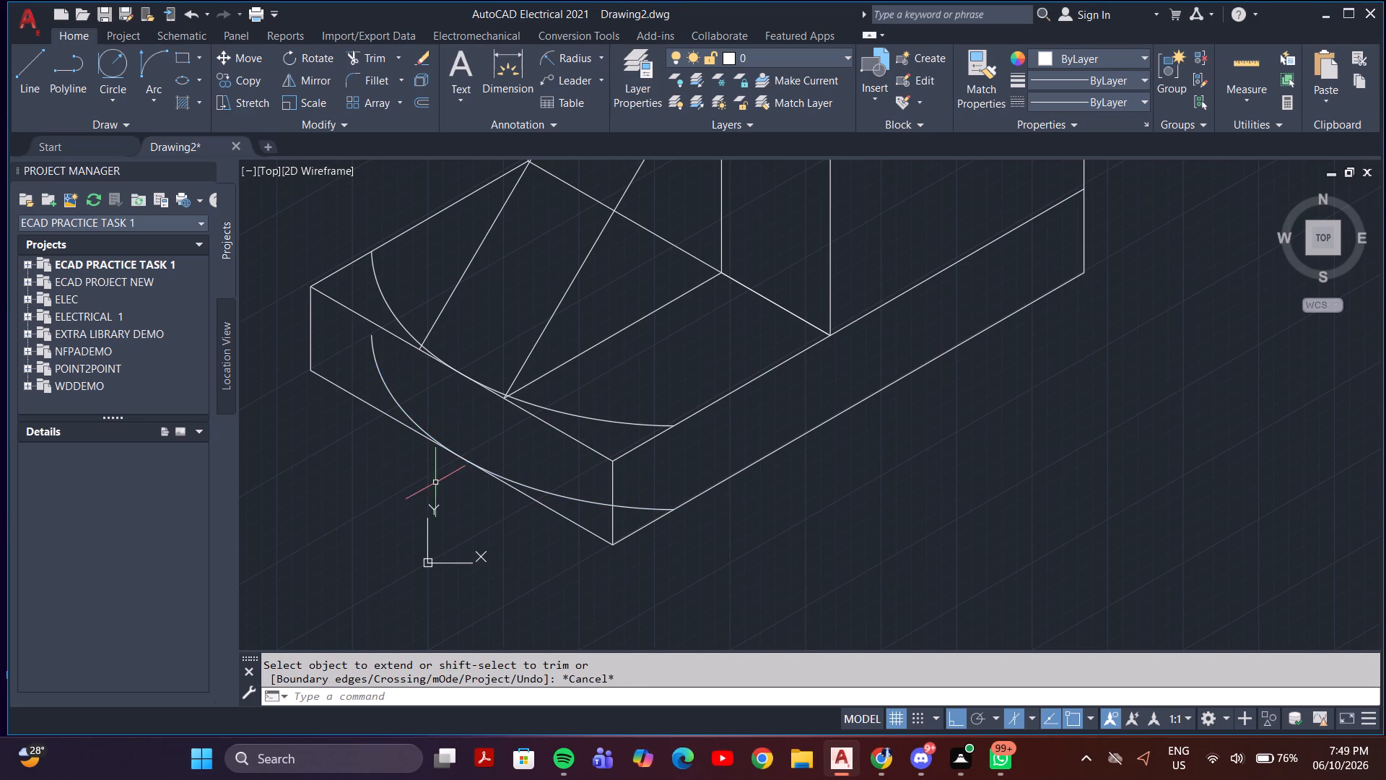
Erase the copied arc at the base's bottom.
click(385, 392)
click(397, 391)
click(389, 393)
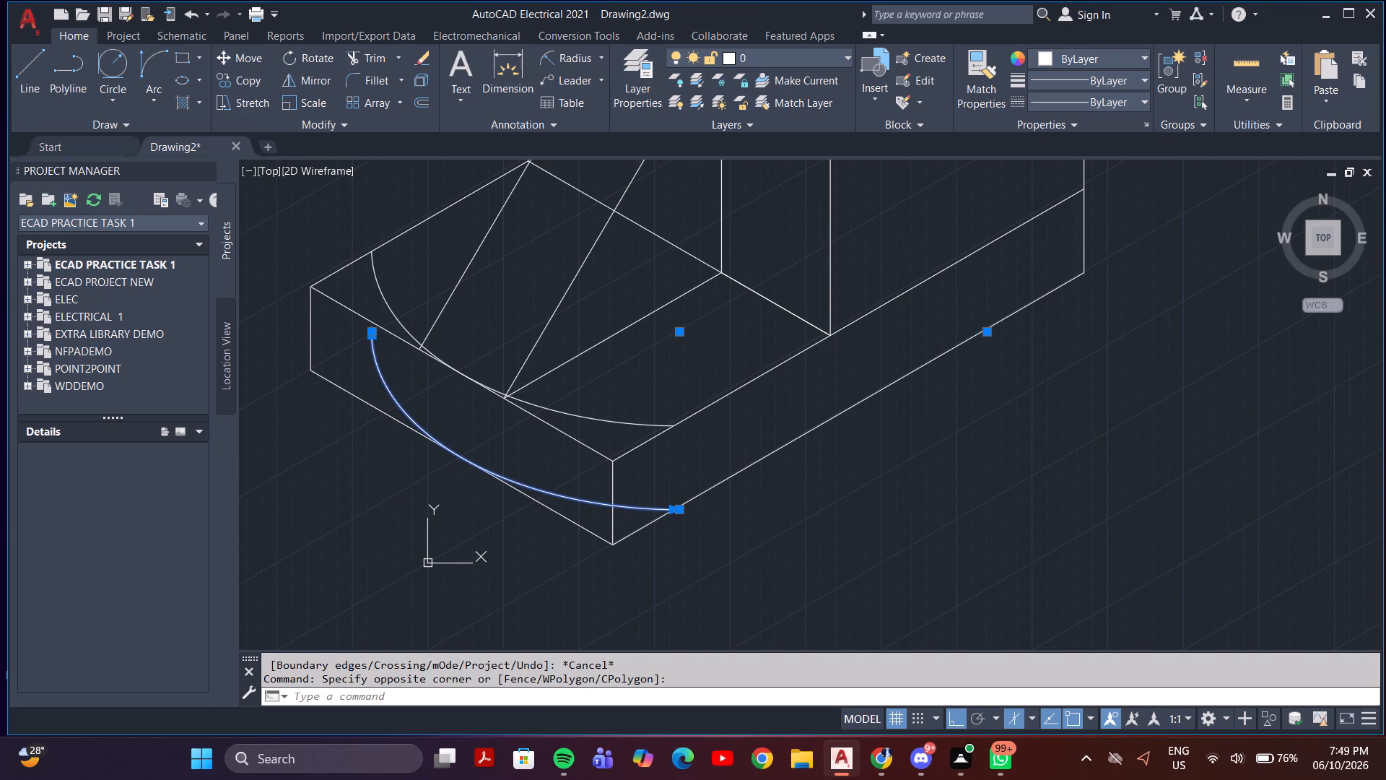
key(Delete)
Draw a 30° construction line from the base's lower far-left corner along the hidden bottom edge, using ortho mode.
scroll(424, 346, down, 2)
middle_drag(485, 365, 487, 366)
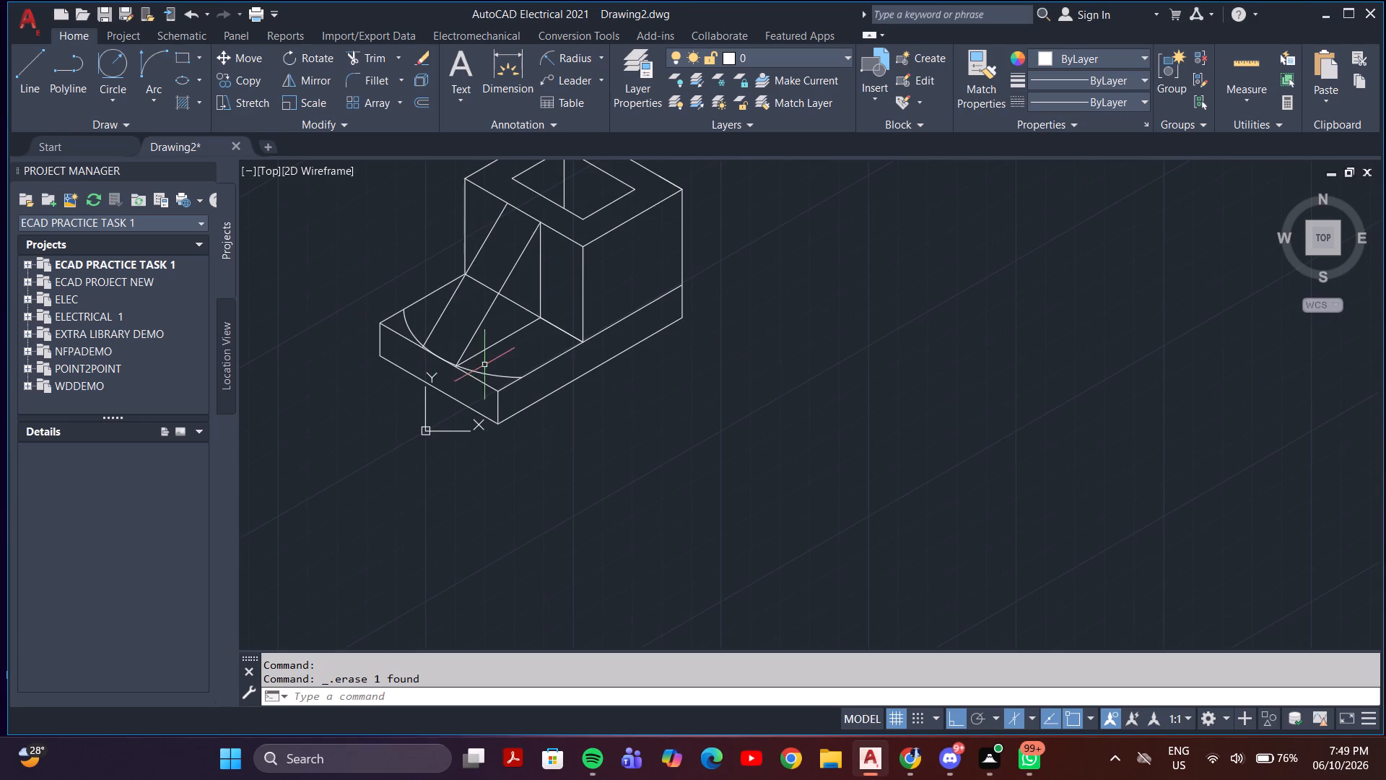
middle_drag(487, 366, 577, 477)
scroll(556, 443, up, 2)
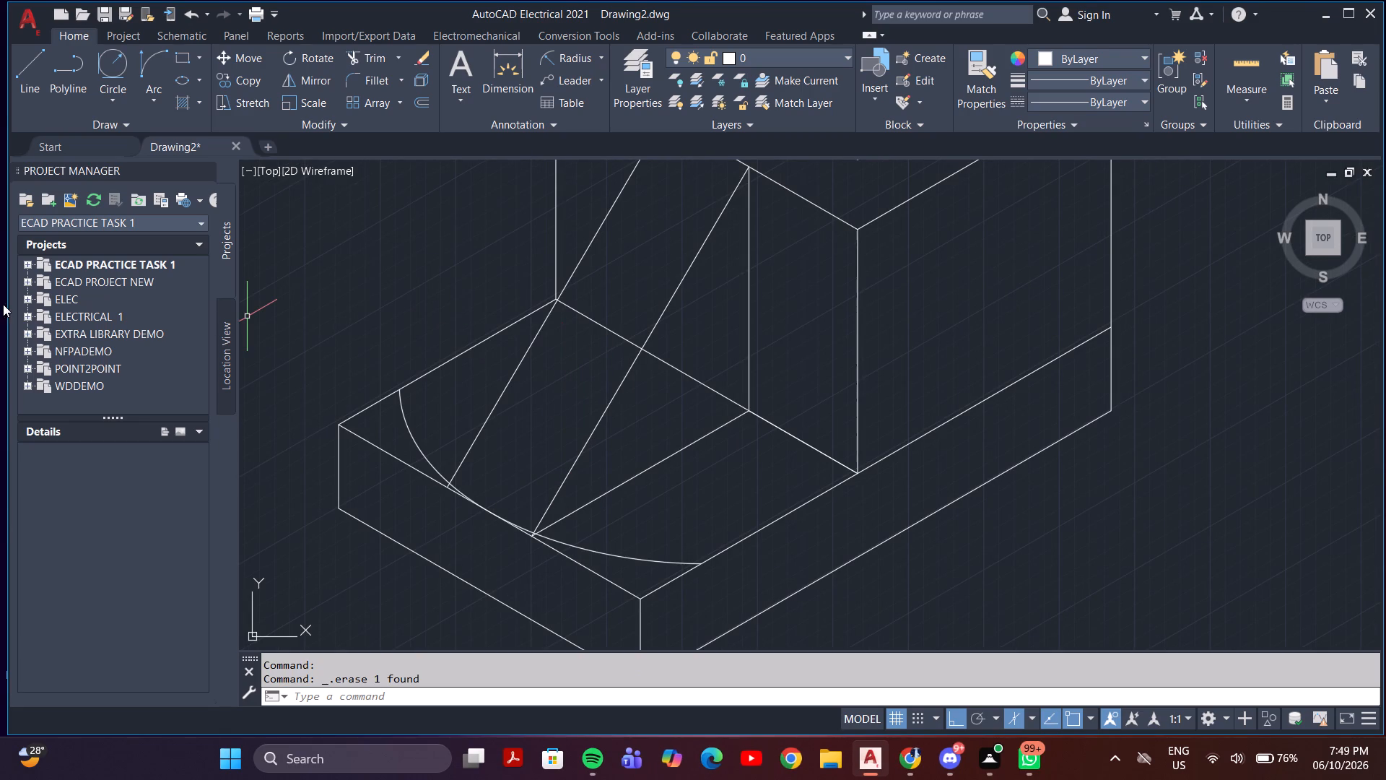
click(19, 72)
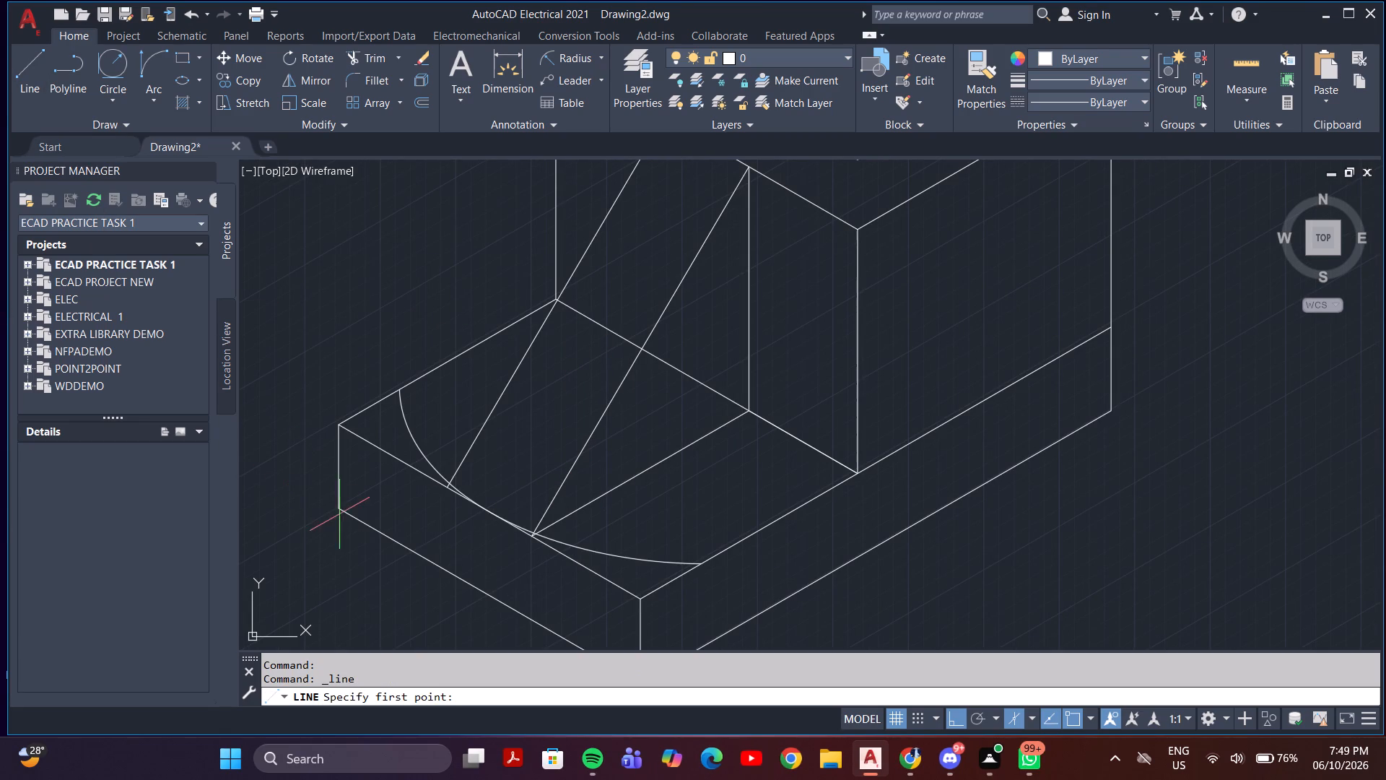
click(336, 508)
middle_drag(777, 269, 767, 298)
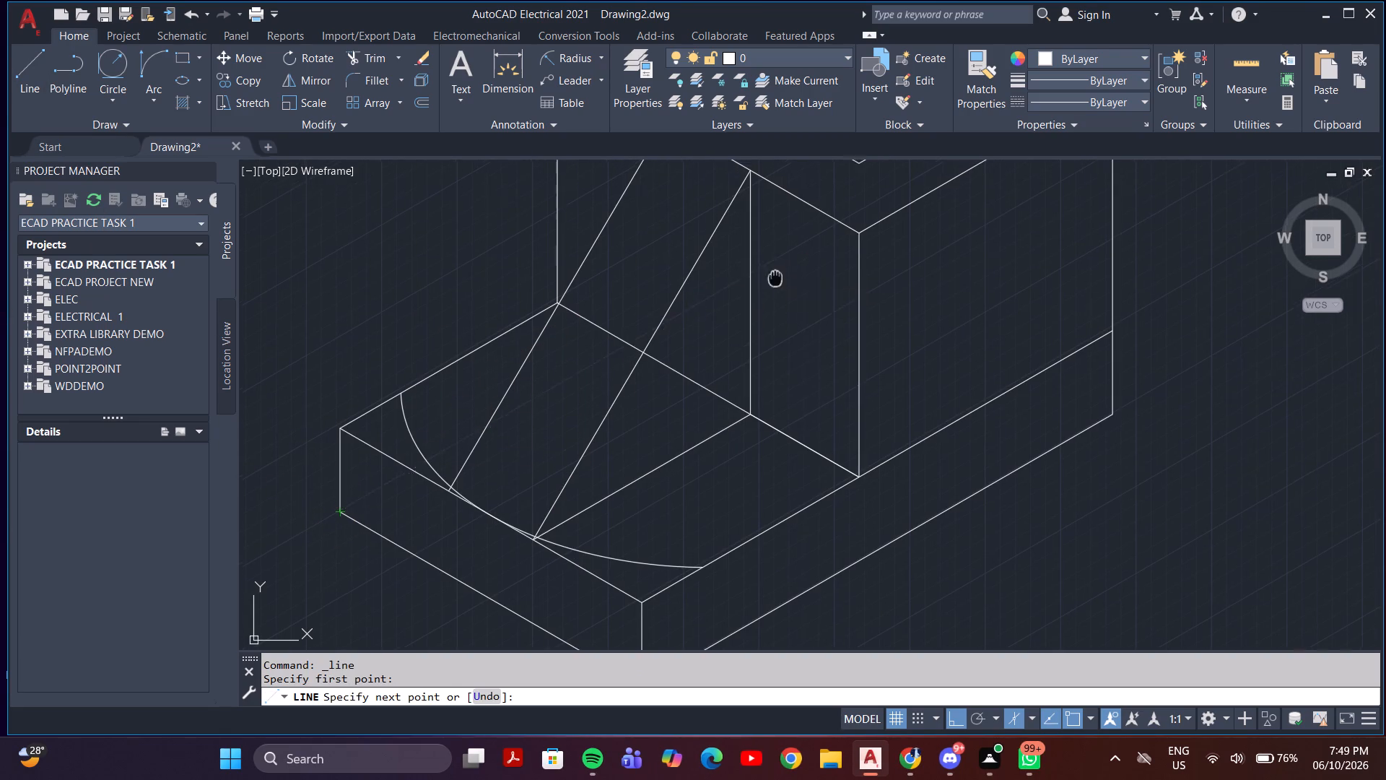
middle_drag(767, 298, 603, 488)
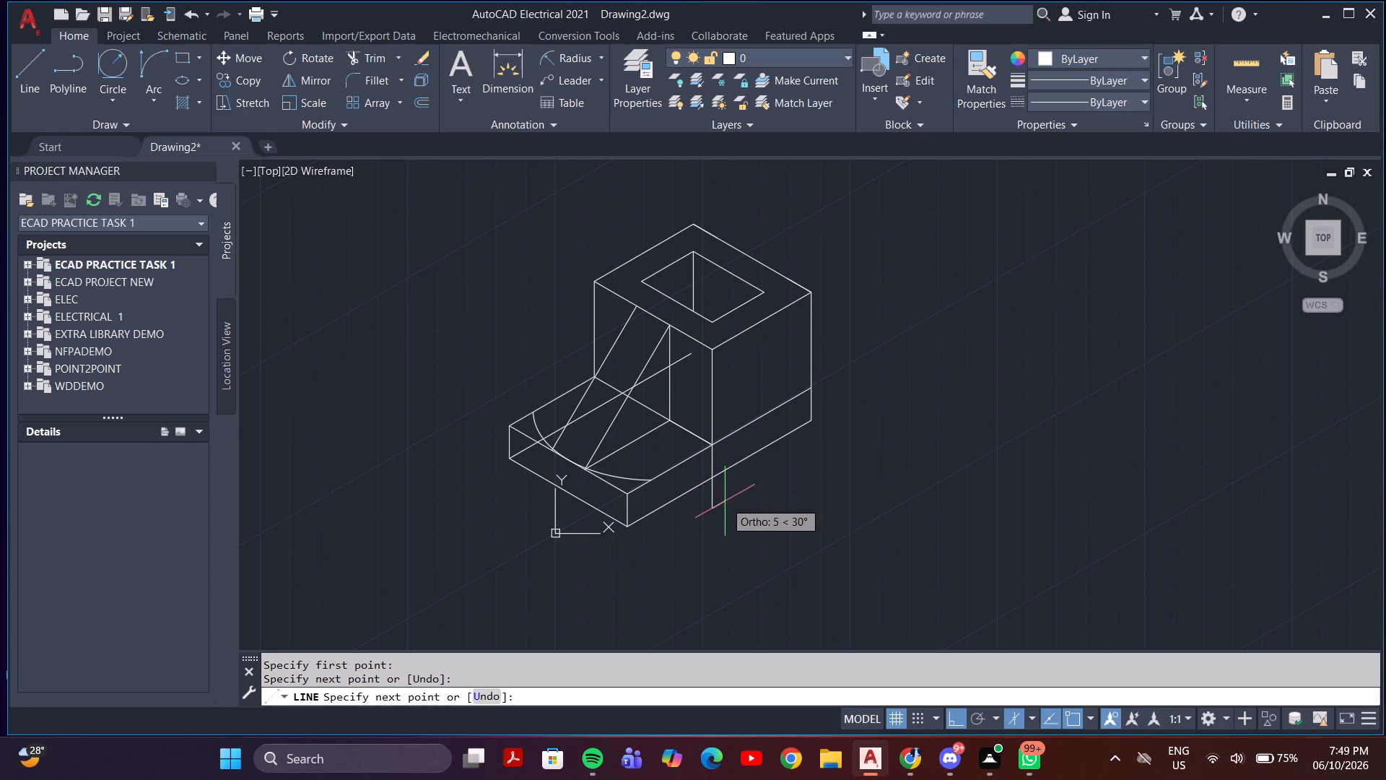
Draw a vertical line from the raised block's bottom front corner down past the base's lower front-right edge.
key(Escape)
Trim the vertical line's overhang below the base's lower front-right edge.
text(tr)
key(Return)
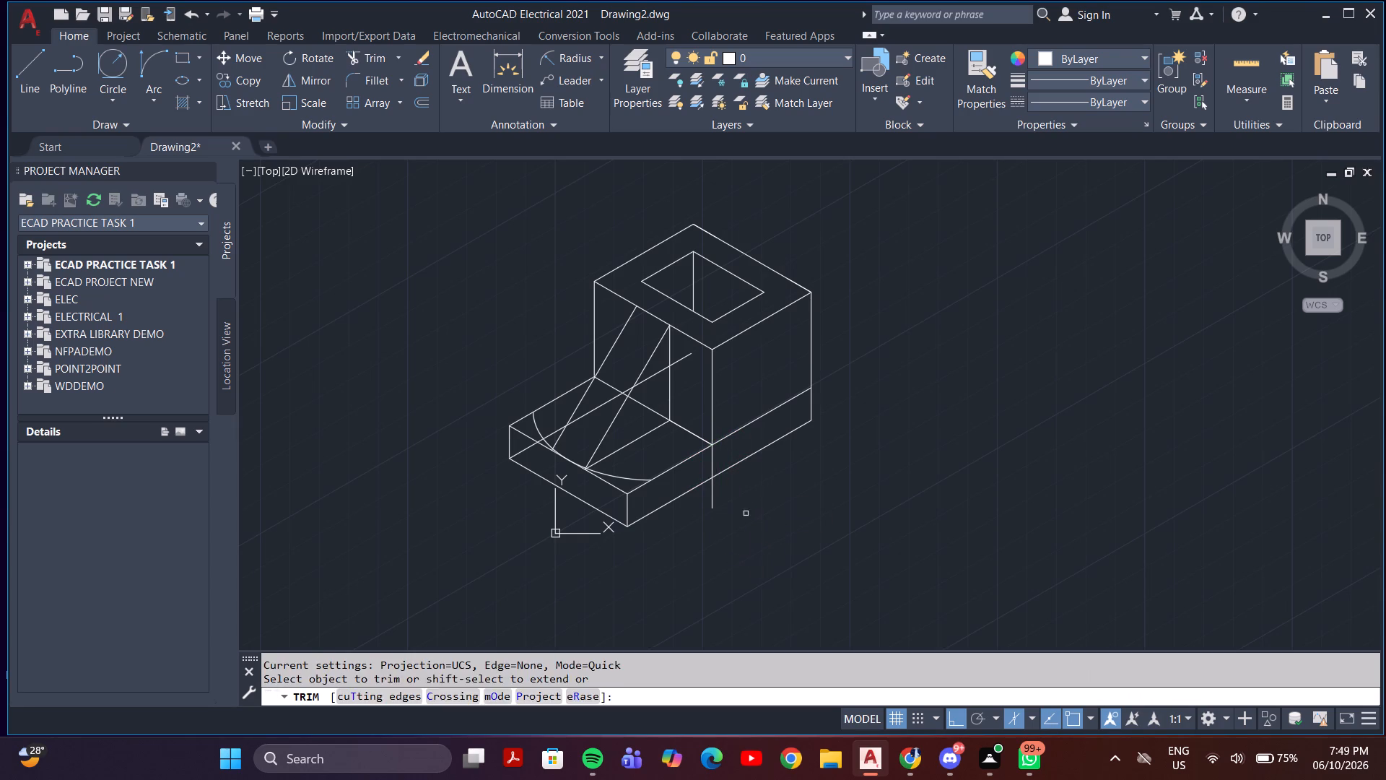
click(730, 489)
click(715, 505)
click(715, 505)
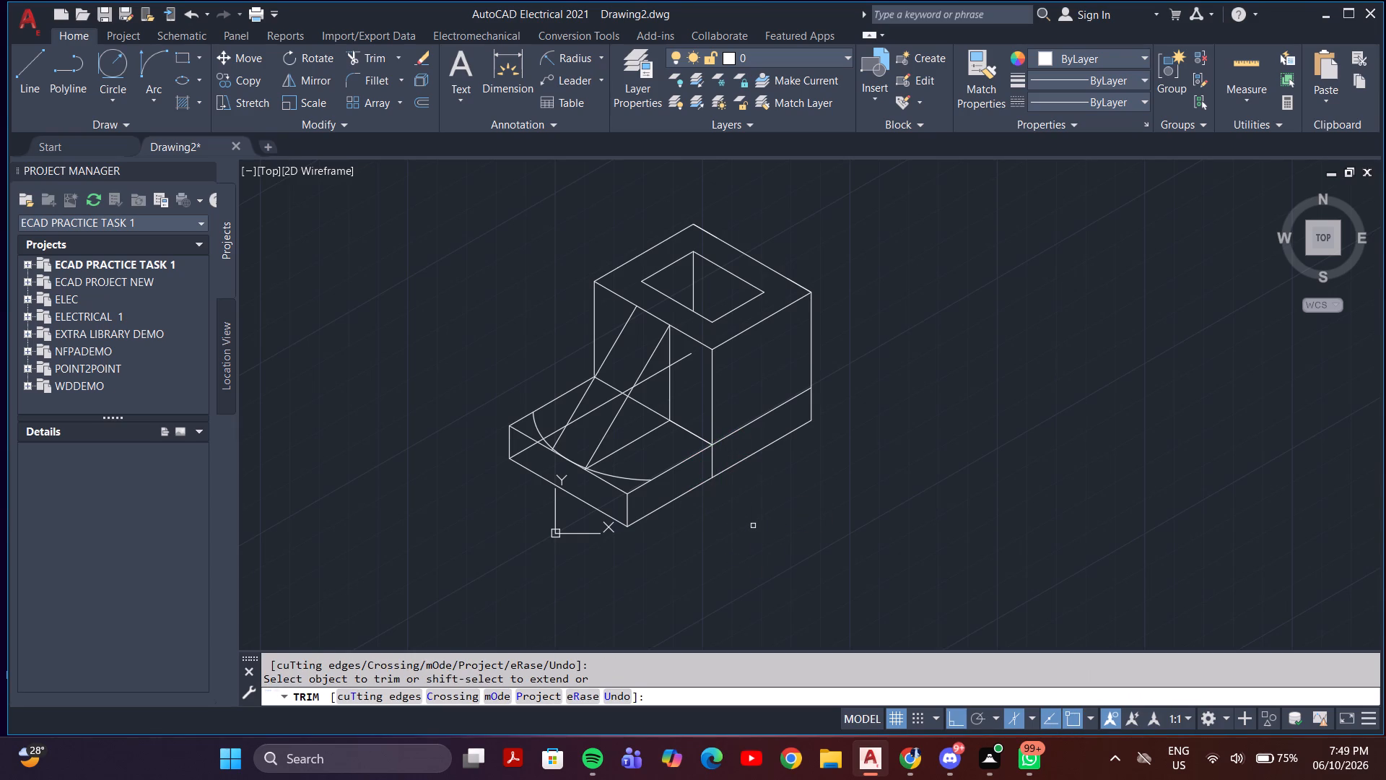
key(Escape)
In the left isoplane, draw a line from the vertical line's foot across the base's bottom past the upper back-left edge.
key(l)
key(Return)
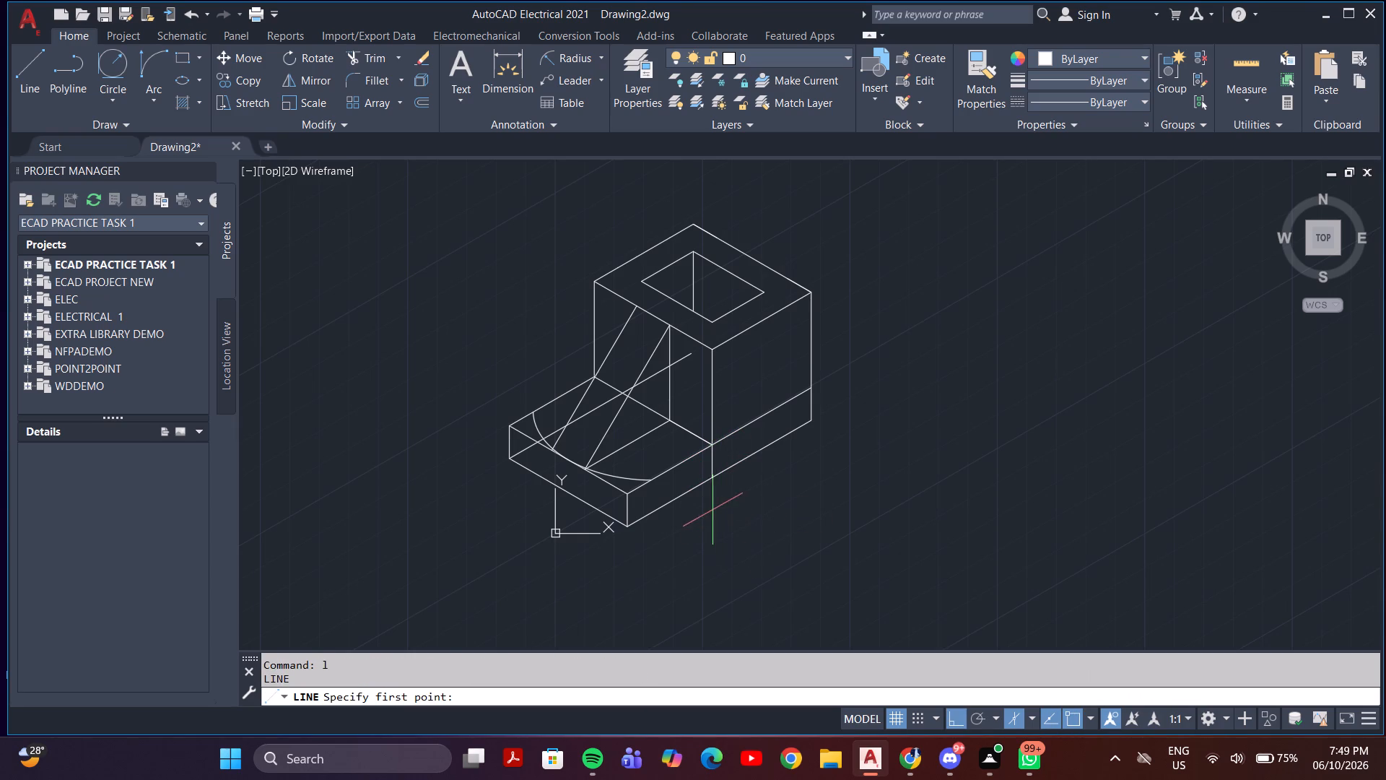
click(713, 476)
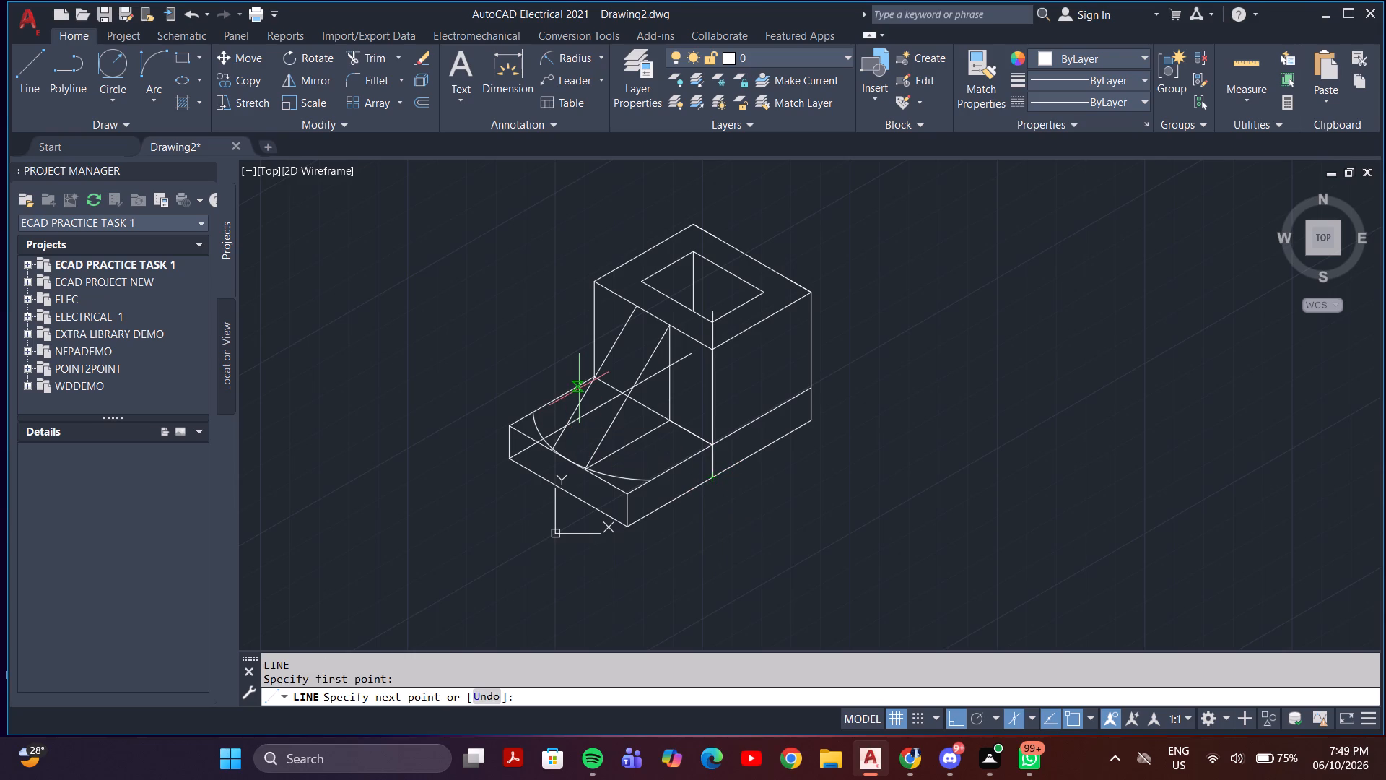
key(F5)
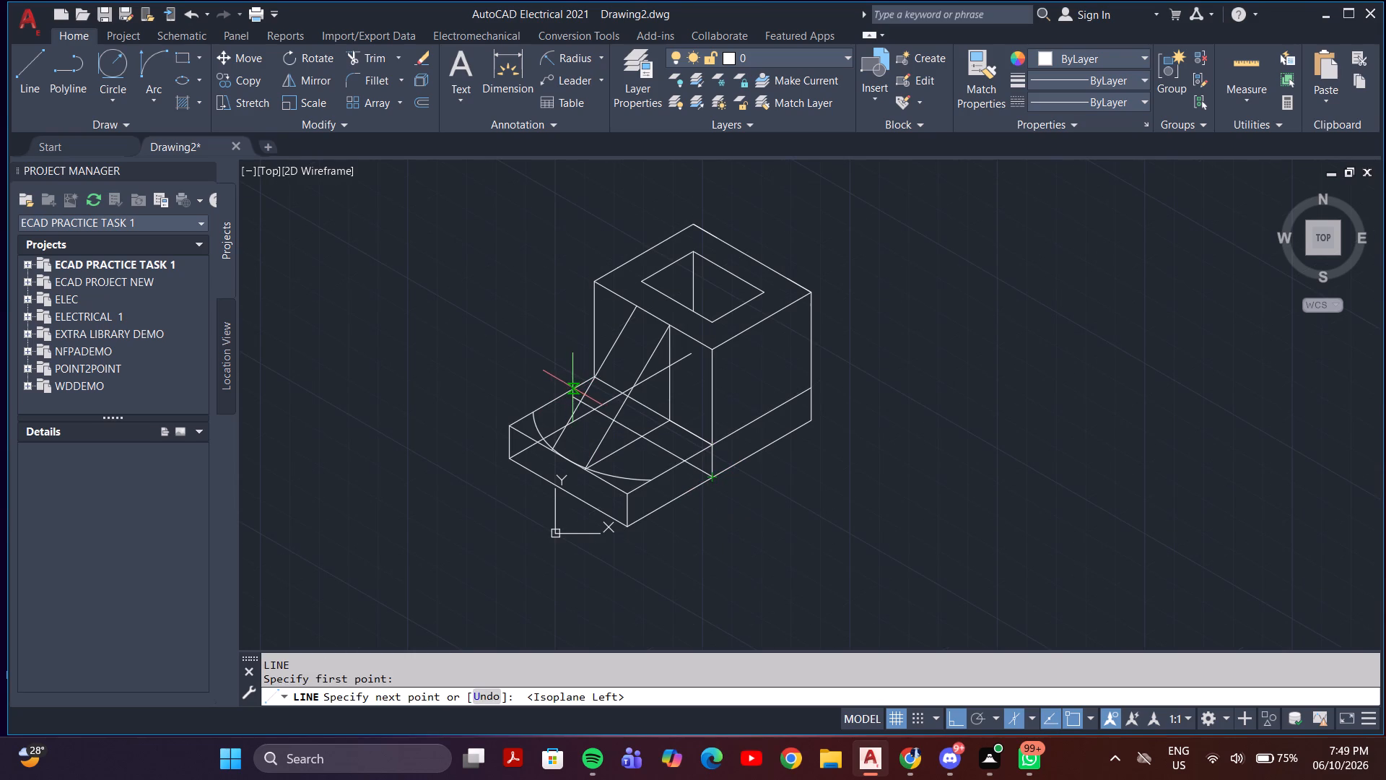
click(561, 386)
key(Escape)
Trim the bottom cross line's overhang beyond the base's upper back-left edge.
scroll(624, 434, down, 1)
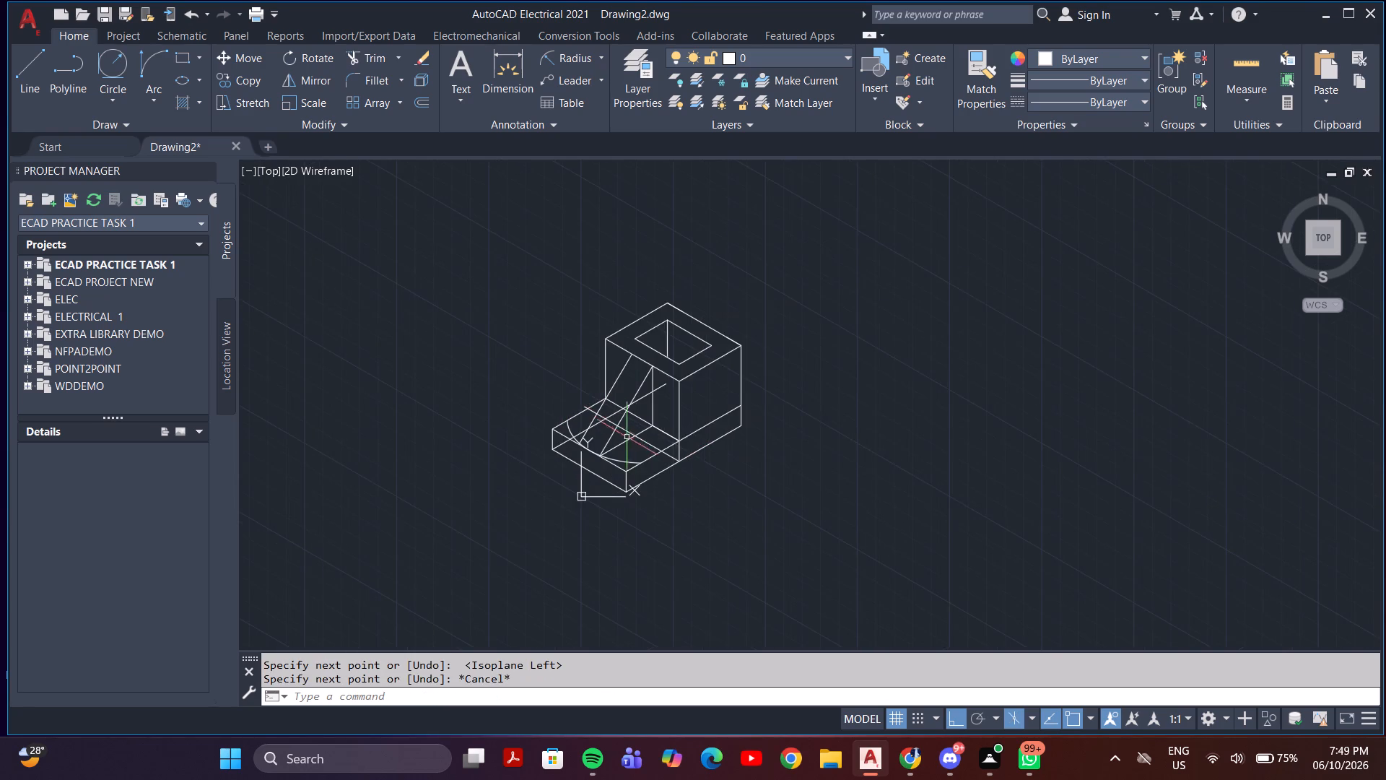
middle_drag(649, 442, 673, 558)
scroll(638, 520, up, 4)
middle_drag(638, 519, 694, 378)
scroll(762, 438, down, 2)
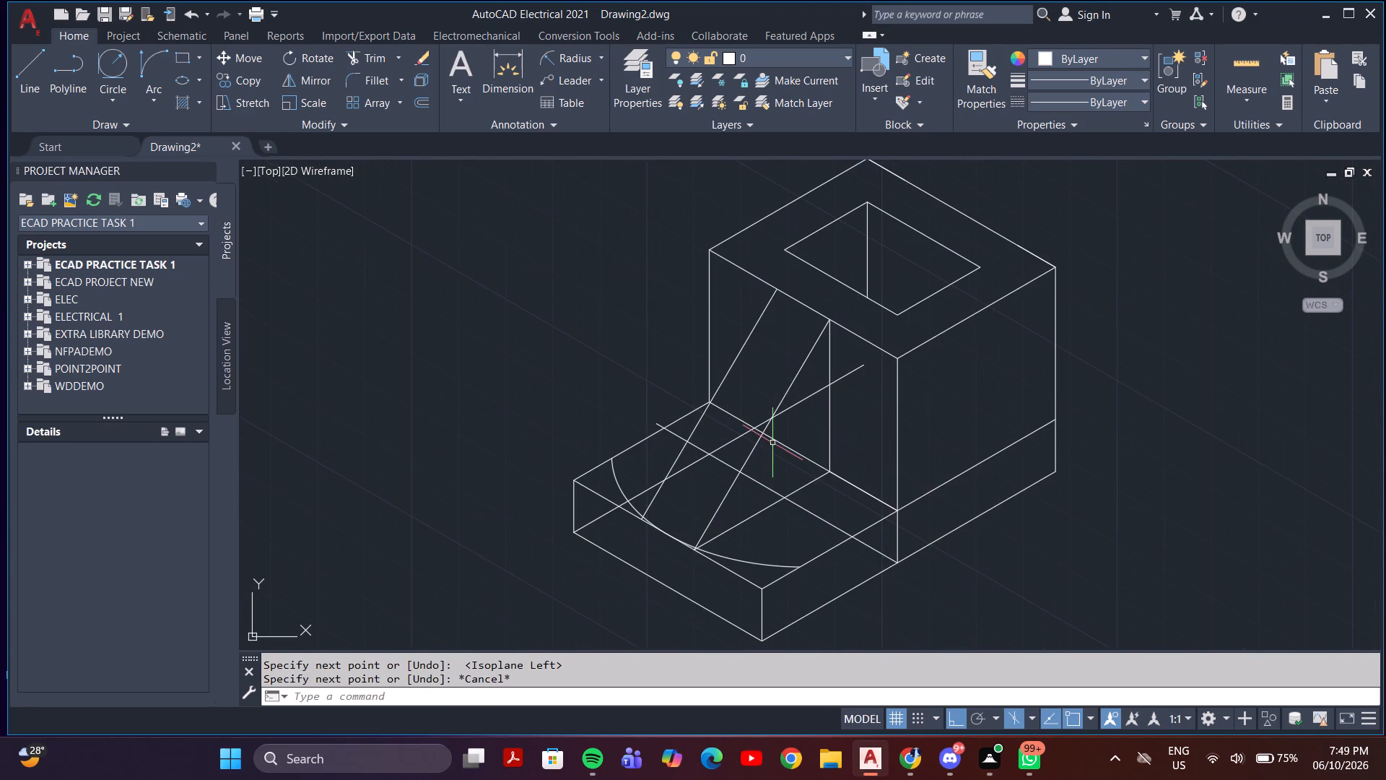
text(tr)
key(Return)
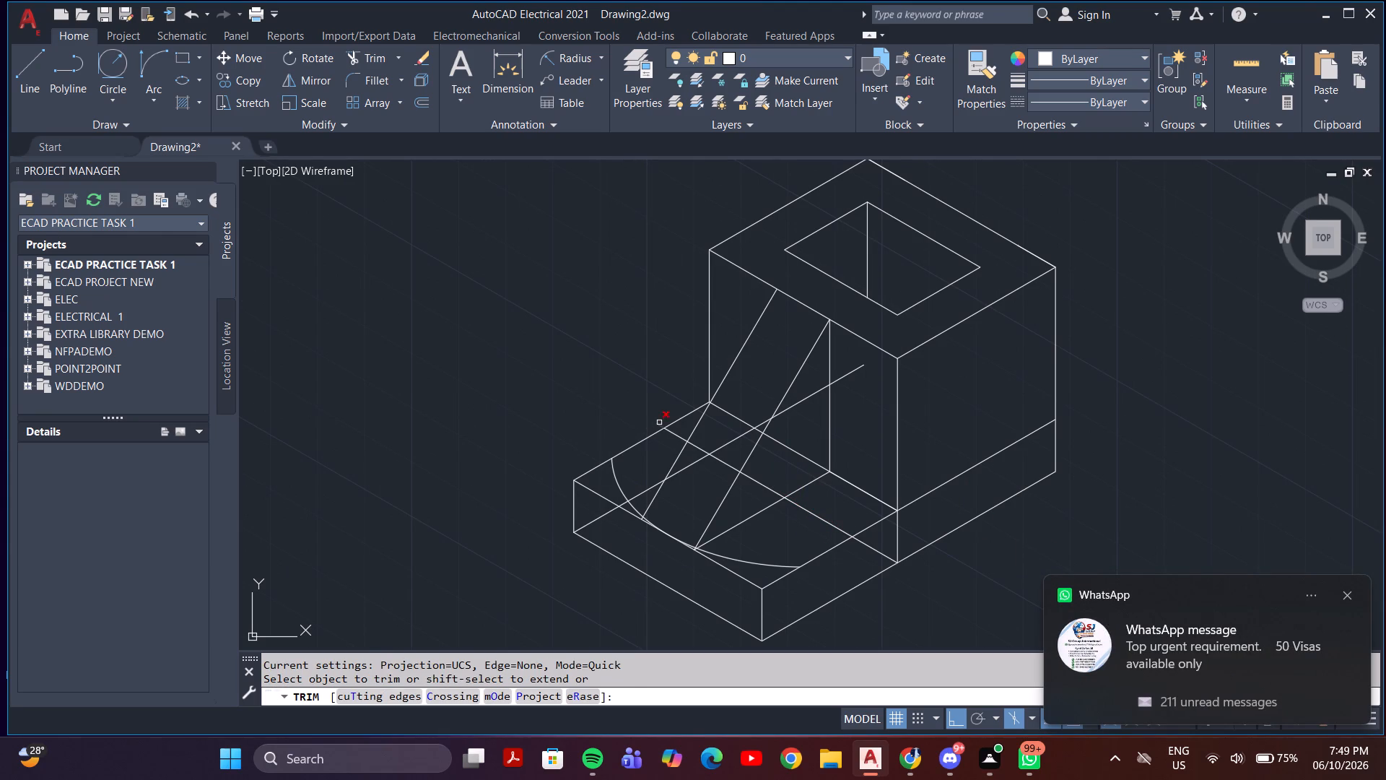
click(659, 422)
click(1348, 588)
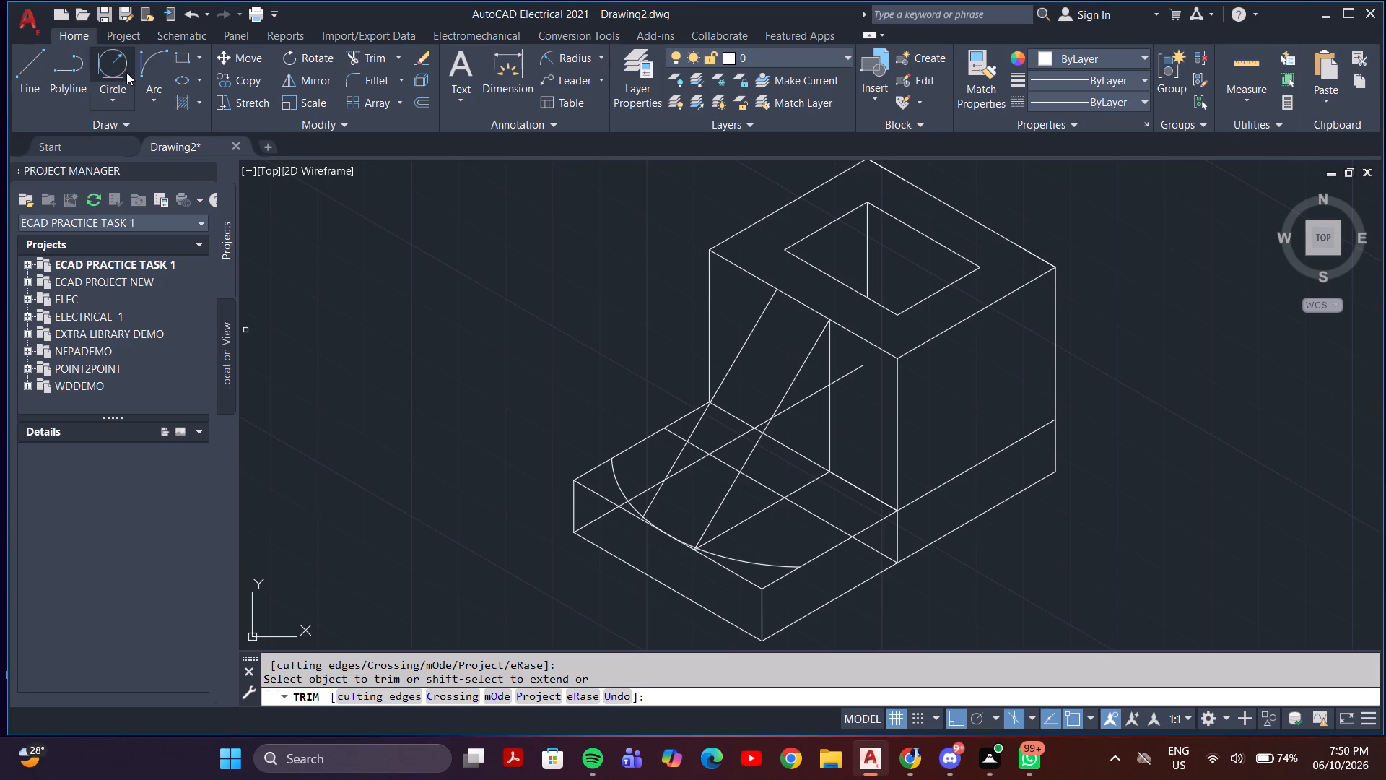
Draw a top-isoplane isocircle centred on the bottom cross line's midpoint, with its radius reaching the base's lower front-left edge.
click(116, 90)
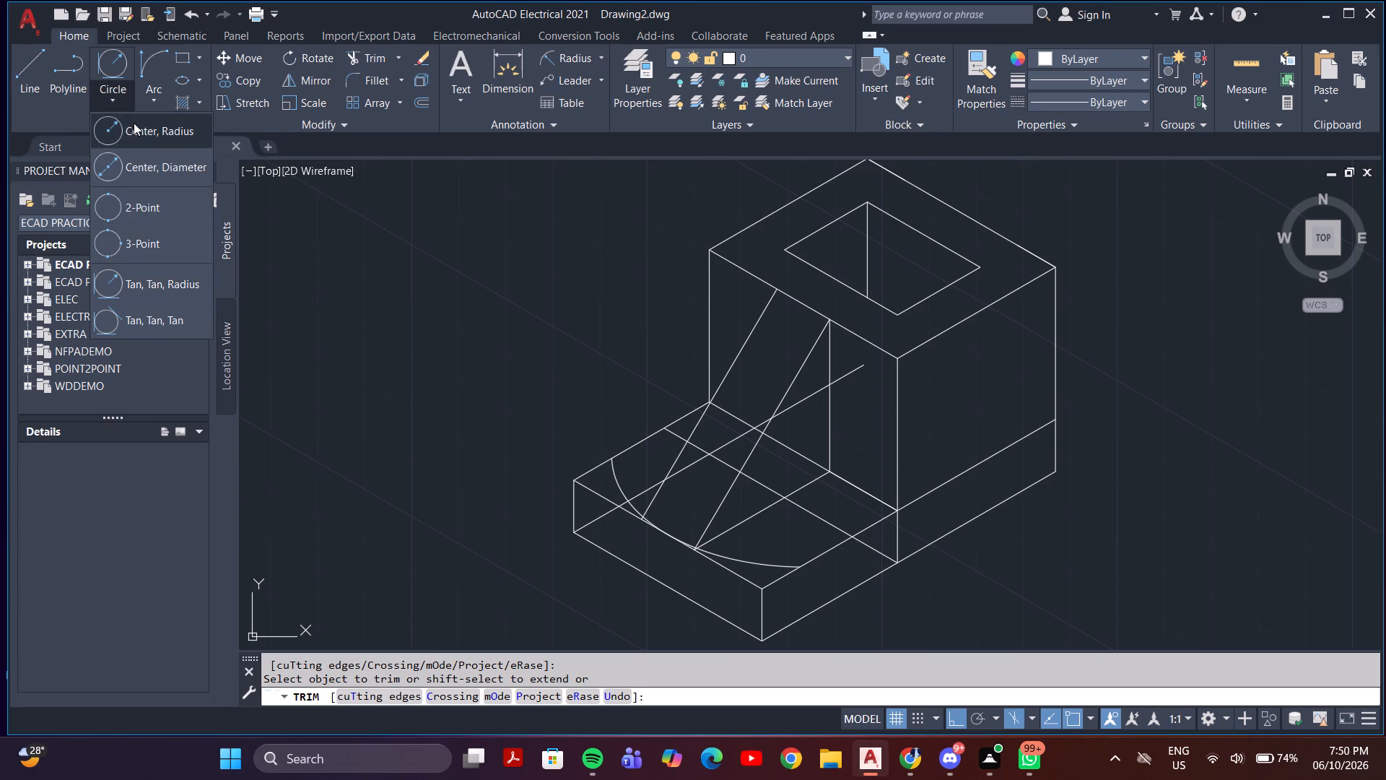
click(183, 76)
click(197, 79)
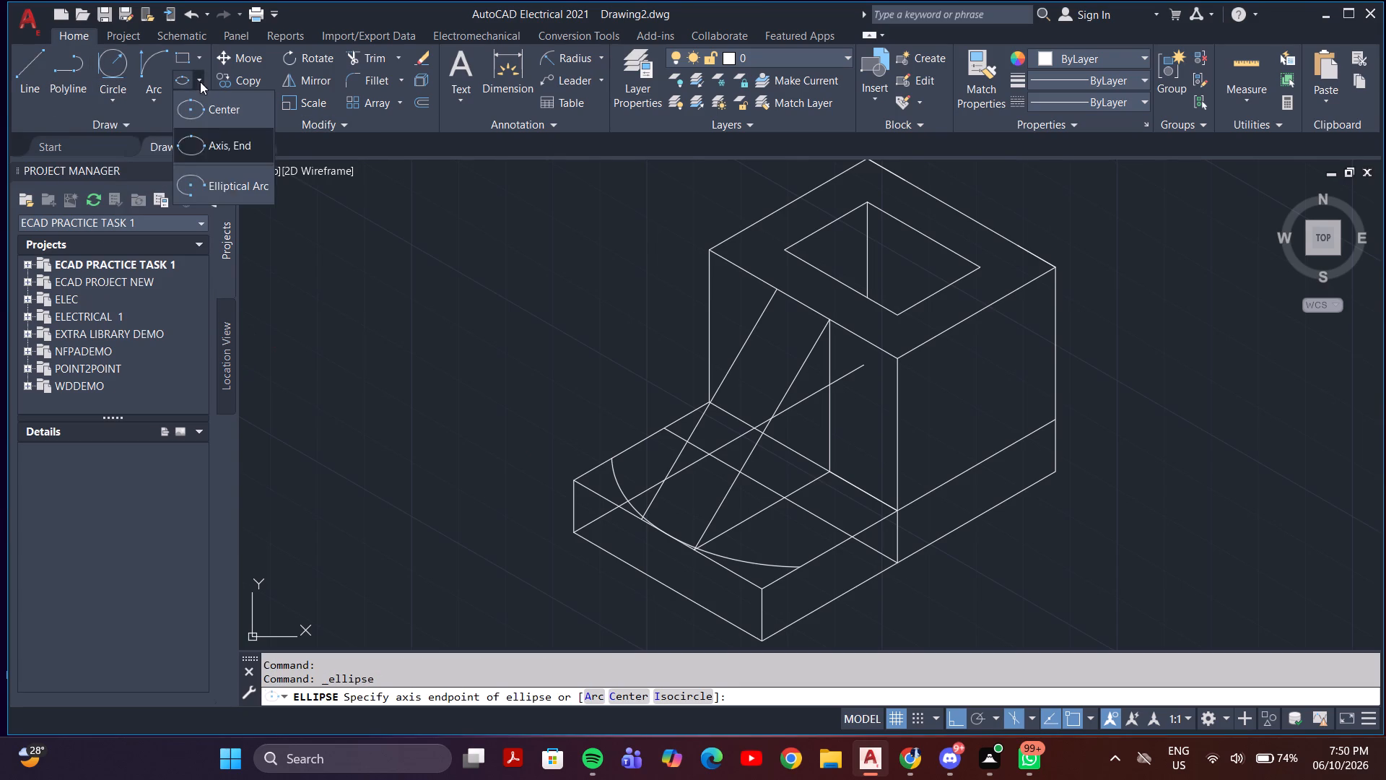
click(230, 144)
click(671, 695)
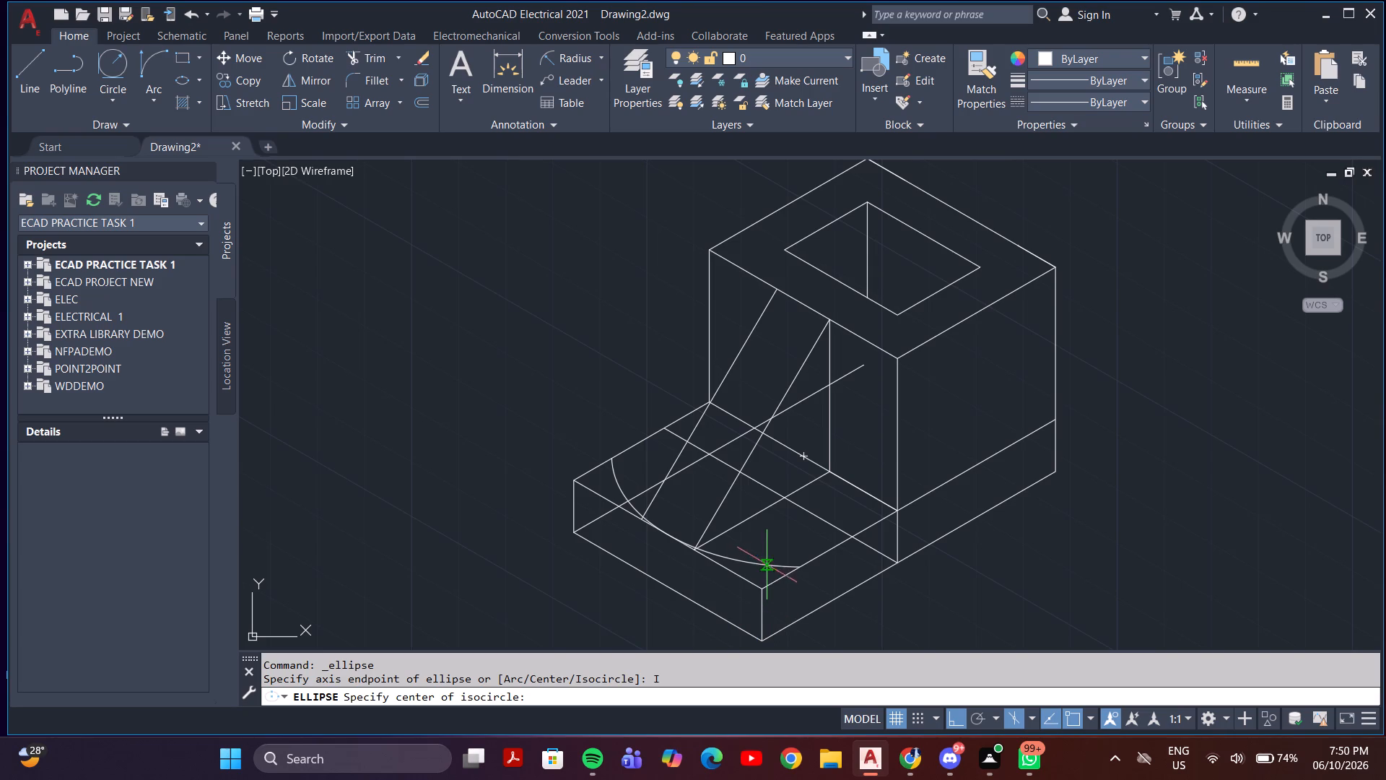
click(780, 496)
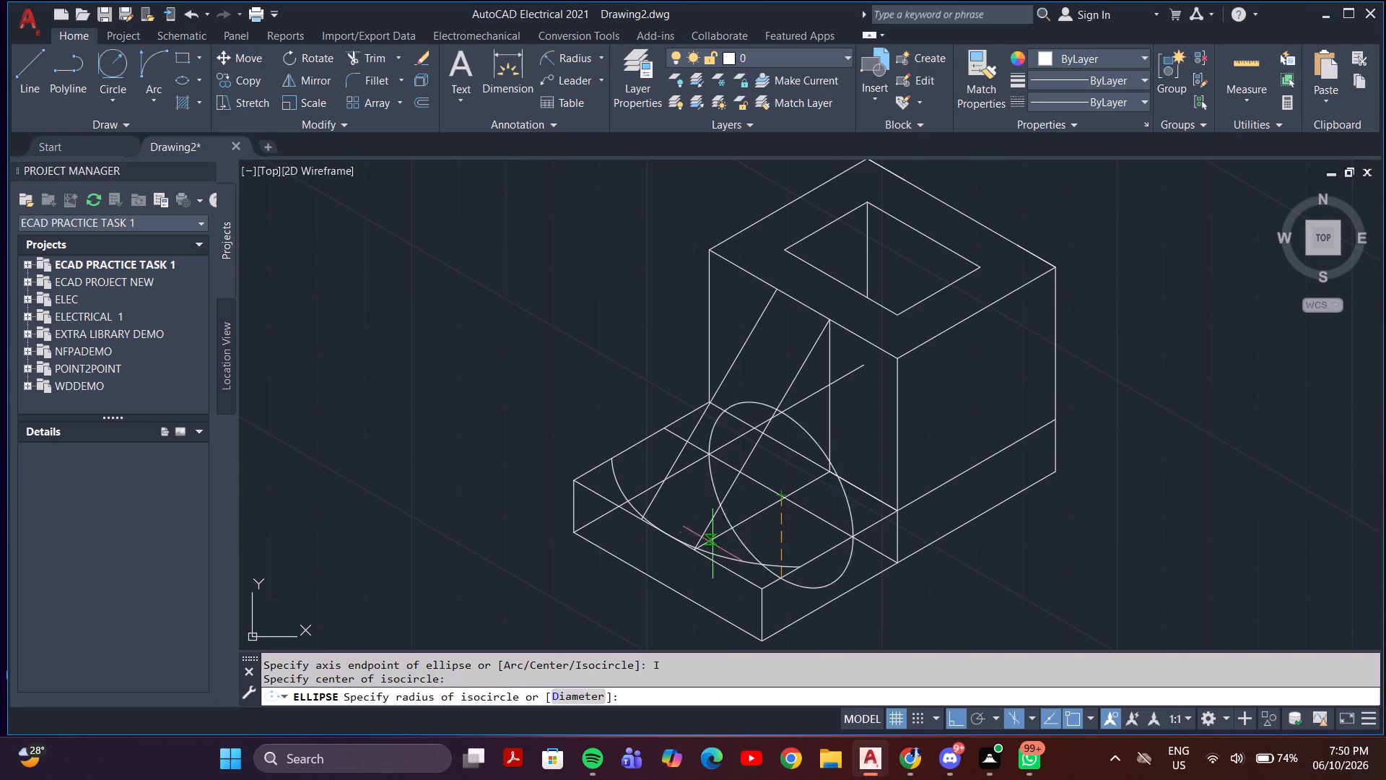
key(F5)
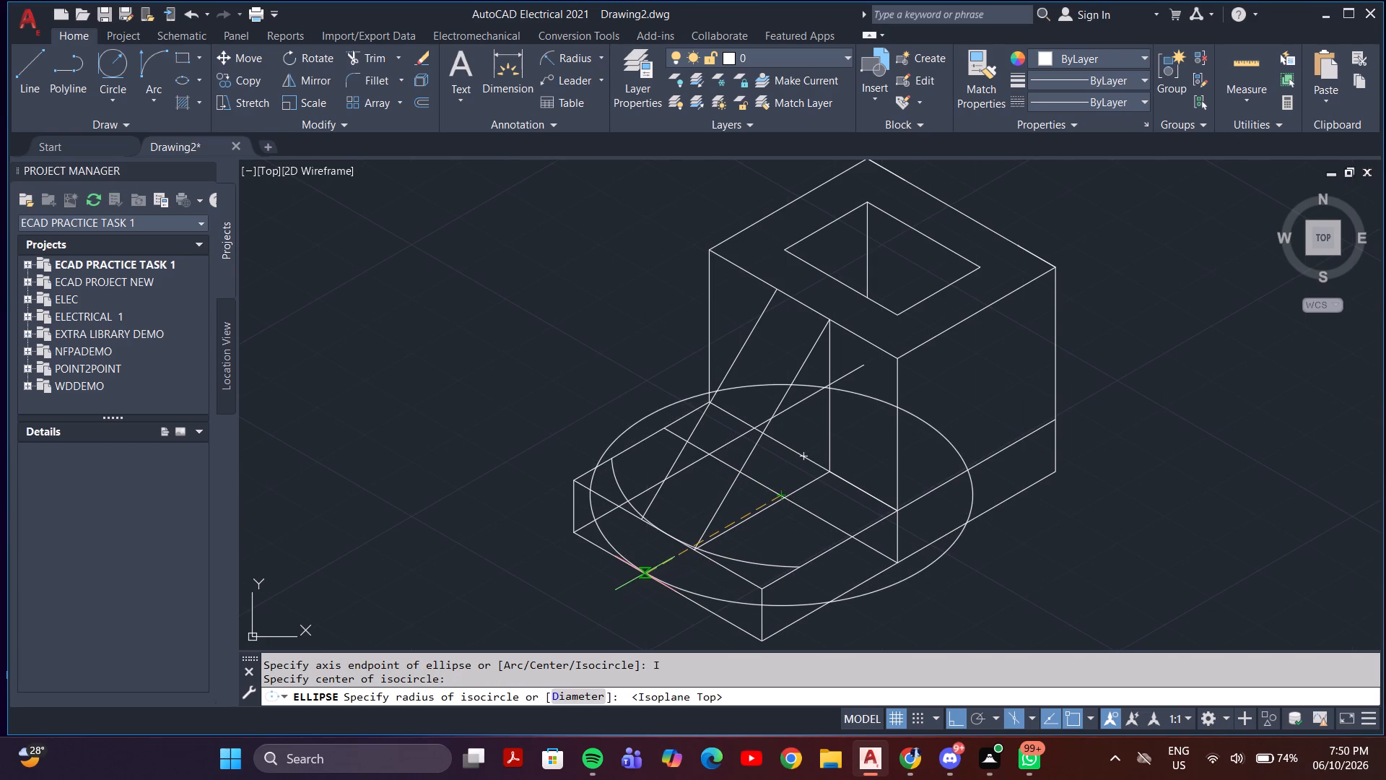
scroll(651, 578, up, 3)
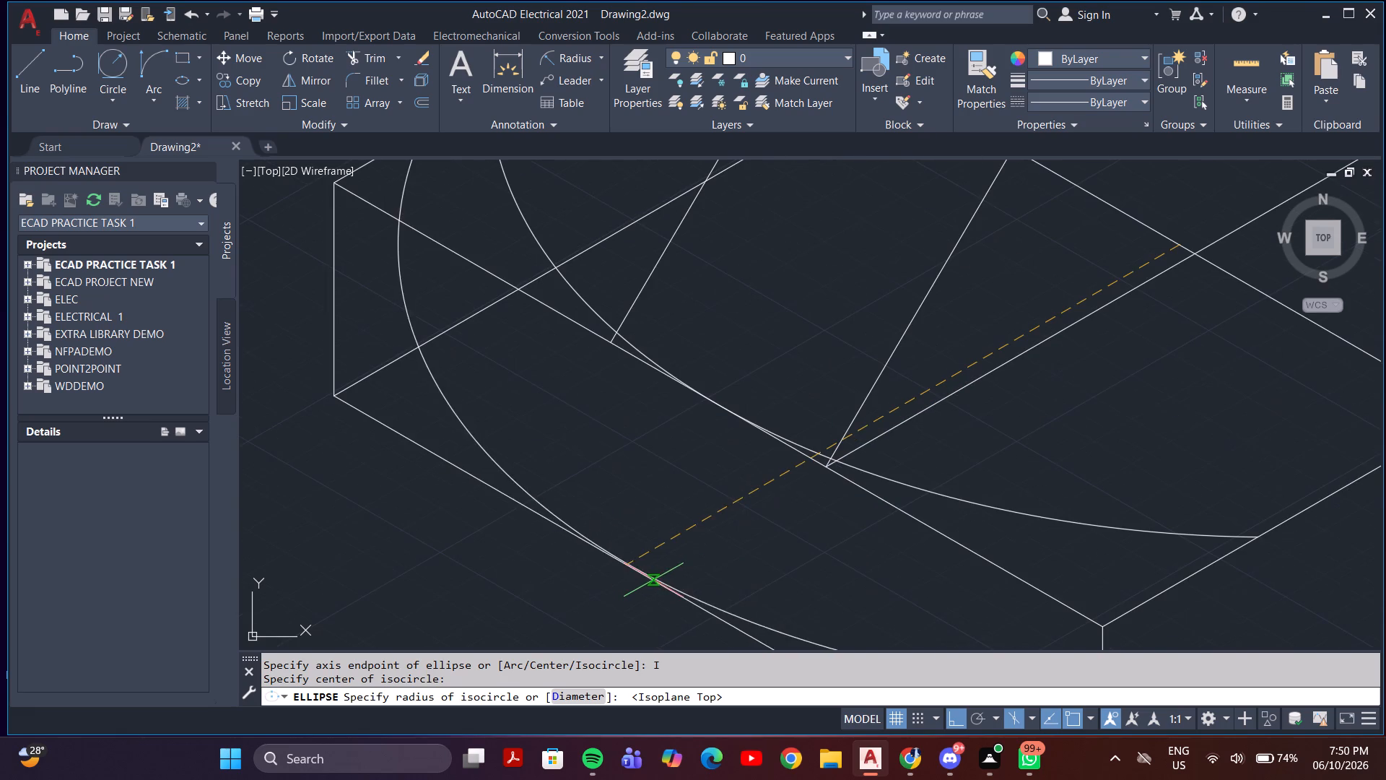
scroll(664, 574, down, 2)
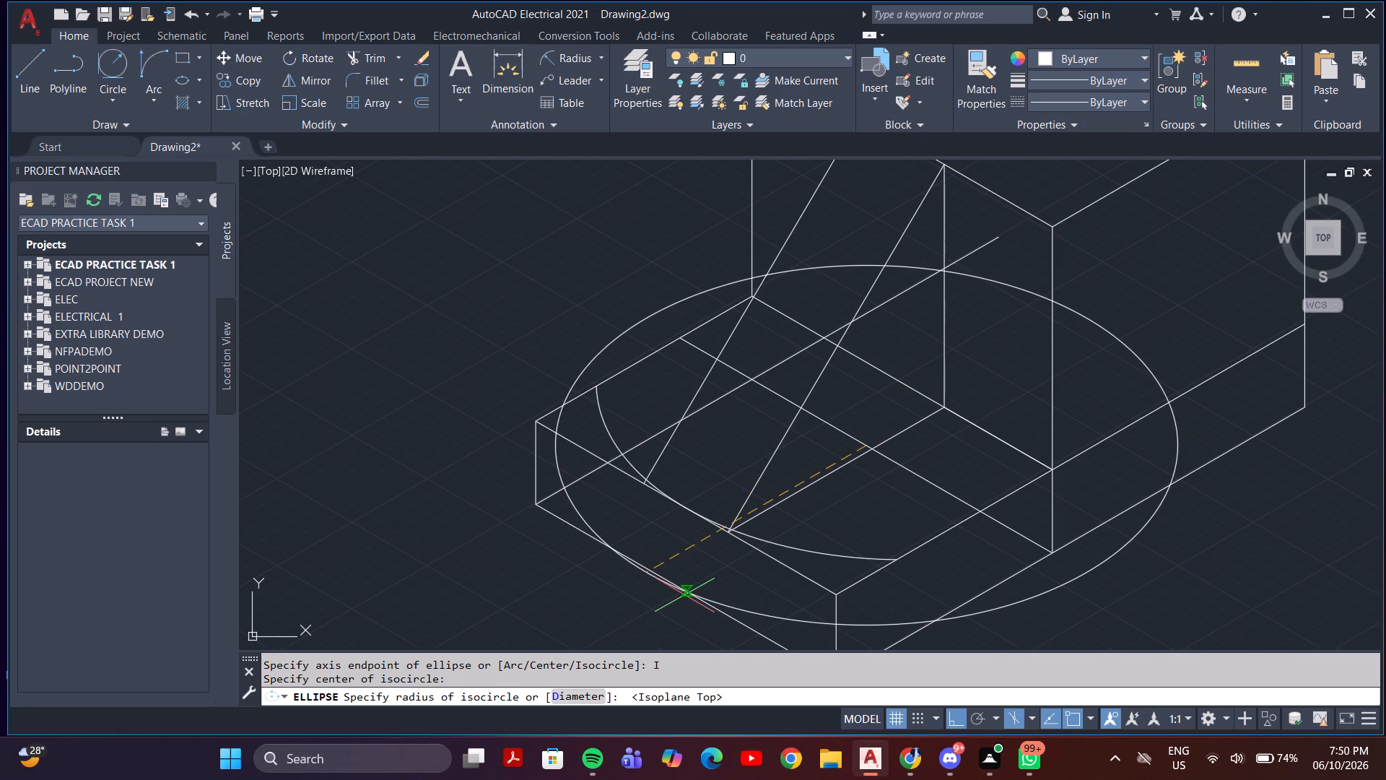
click(650, 571)
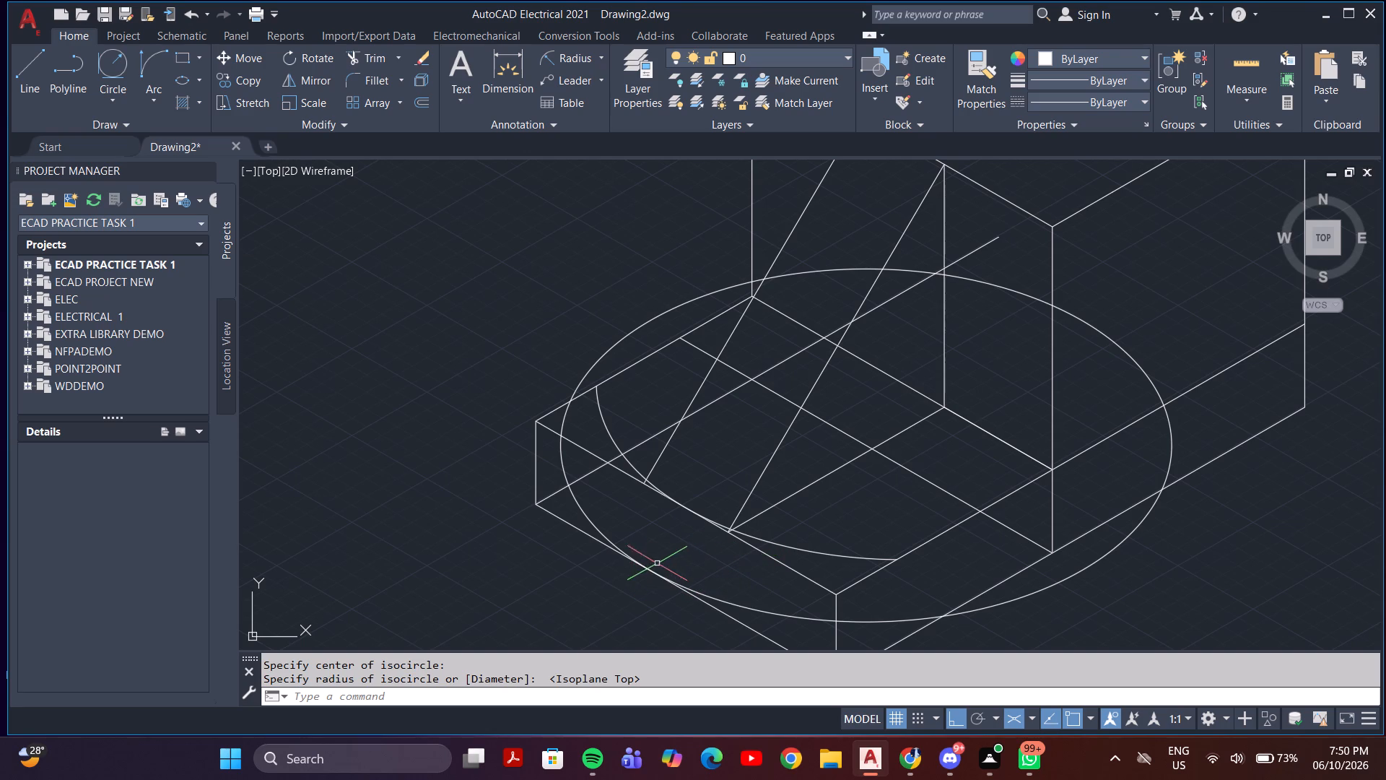
Erase the original arc on the base's top face.
click(606, 427)
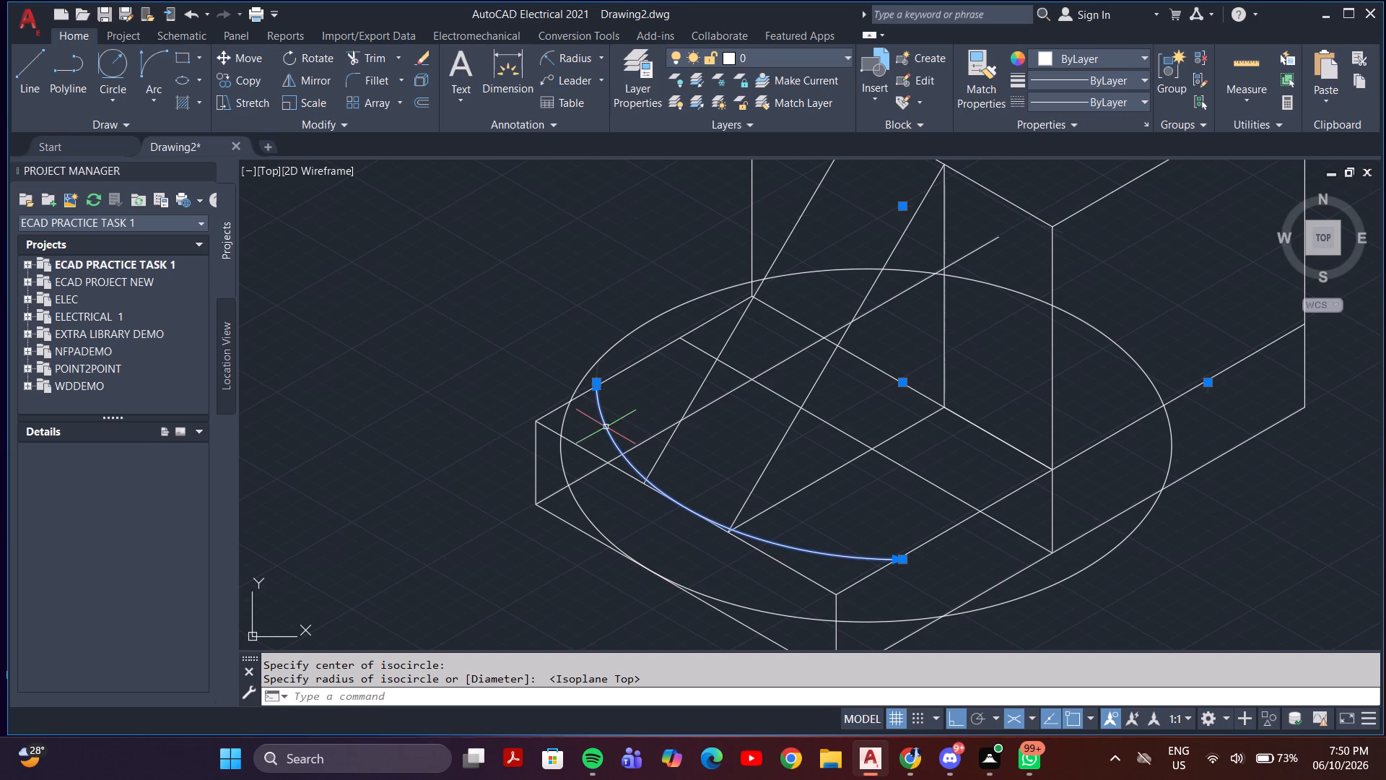
key(Delete)
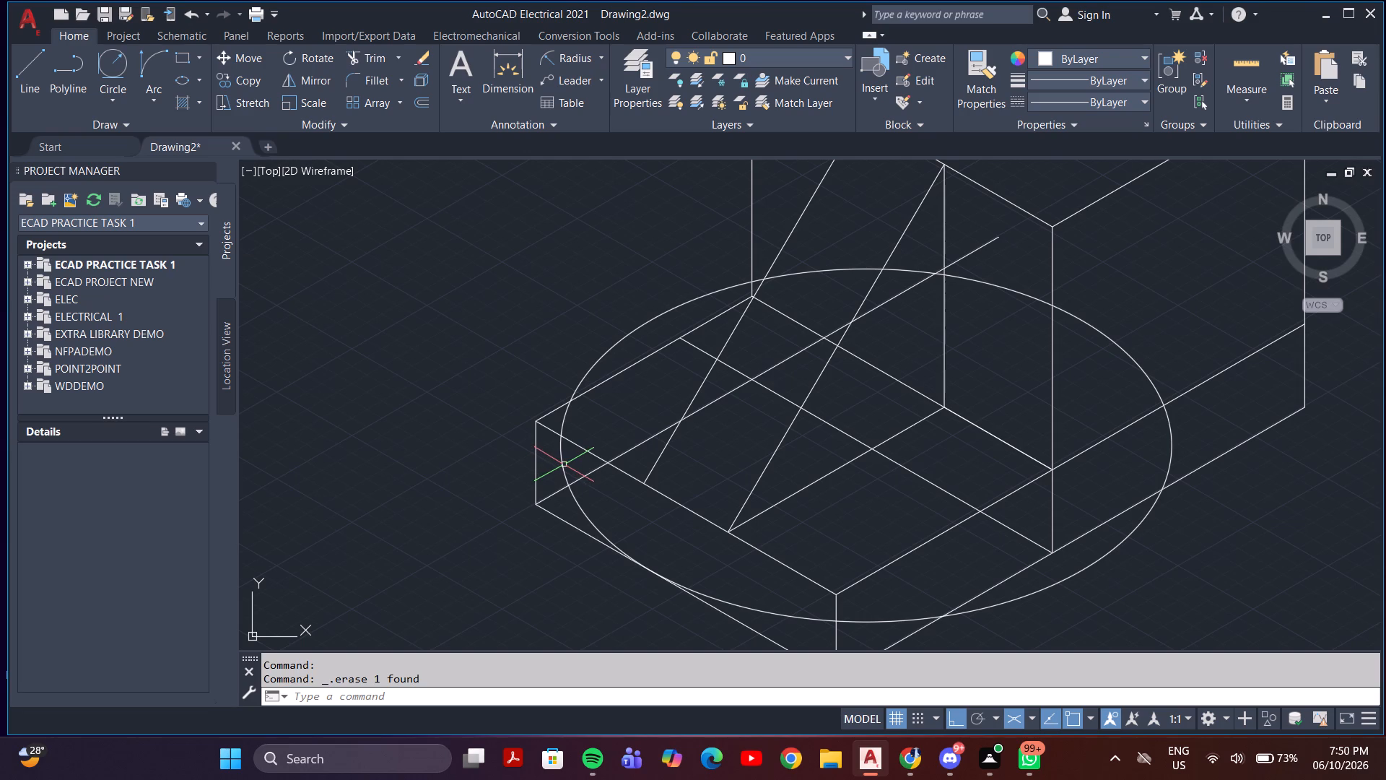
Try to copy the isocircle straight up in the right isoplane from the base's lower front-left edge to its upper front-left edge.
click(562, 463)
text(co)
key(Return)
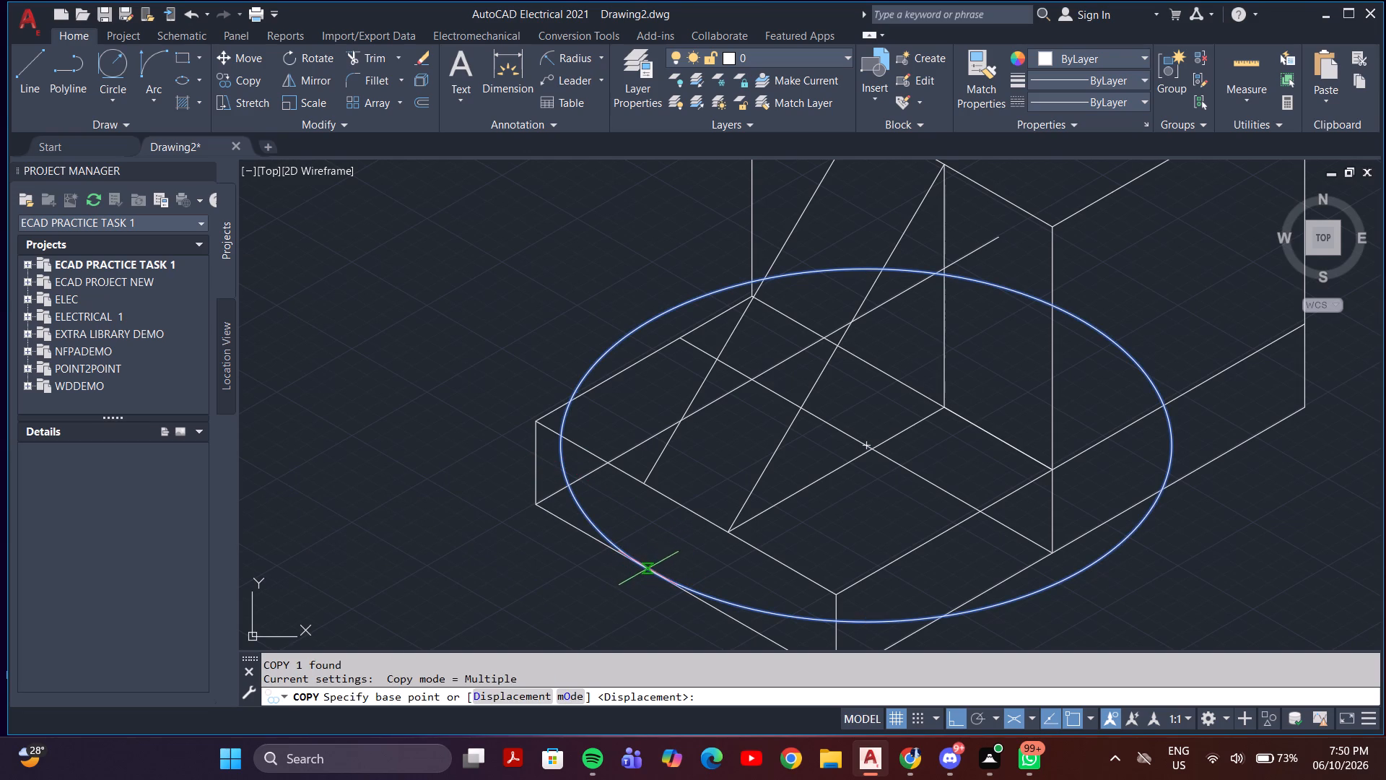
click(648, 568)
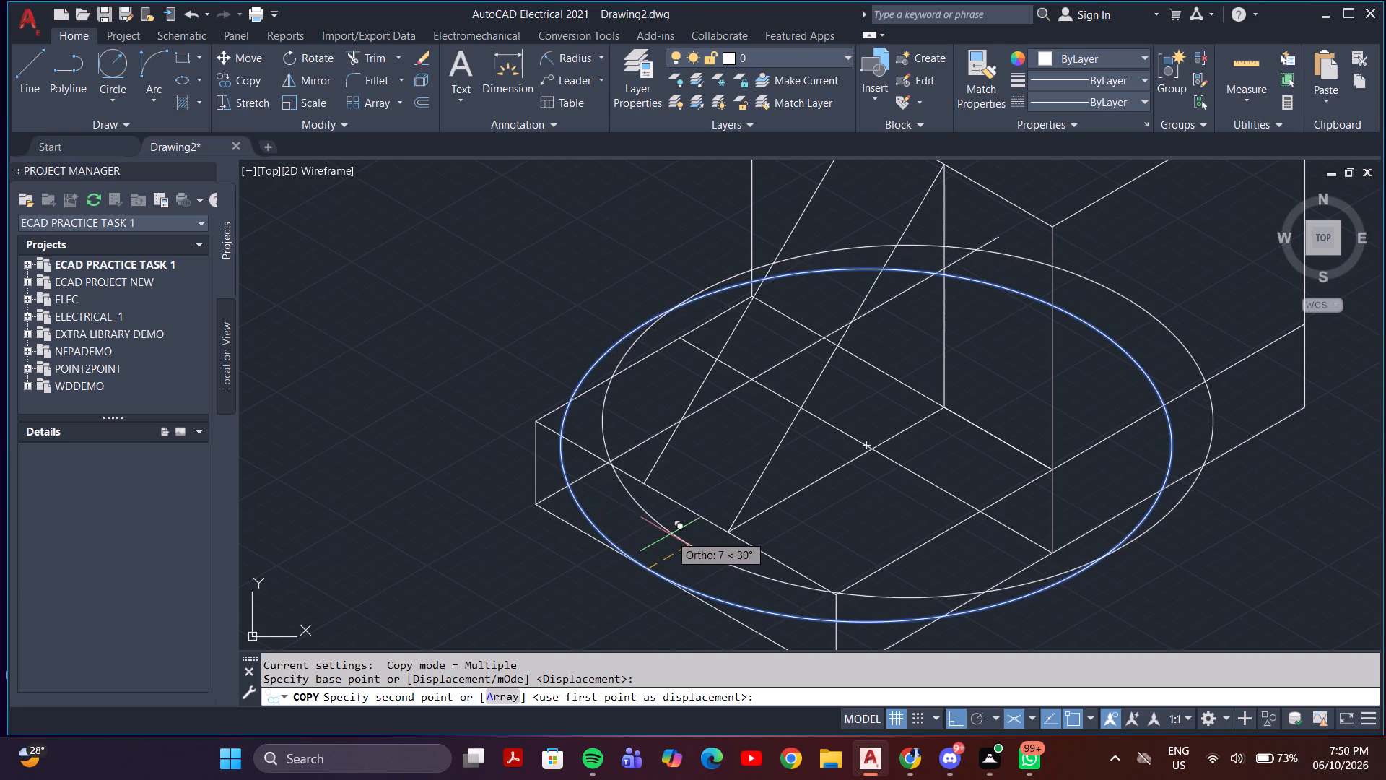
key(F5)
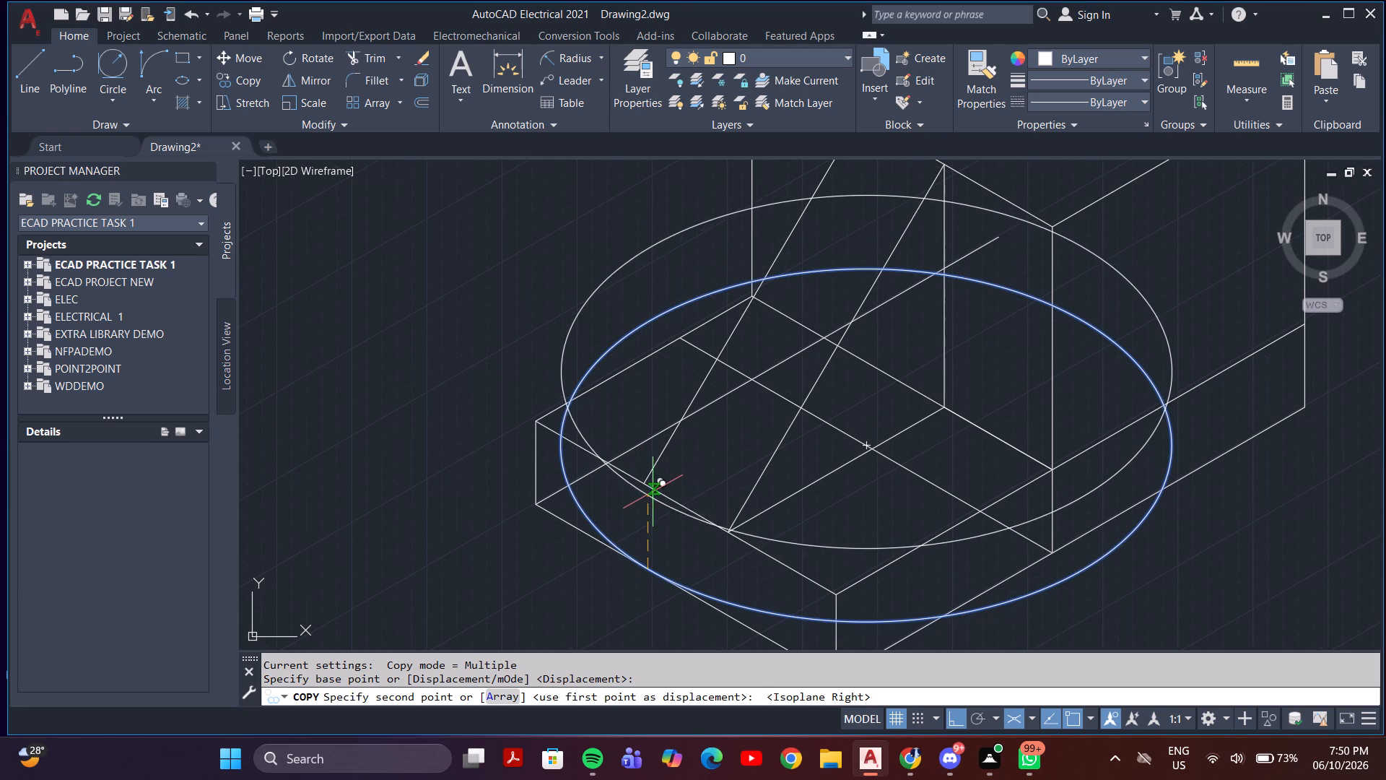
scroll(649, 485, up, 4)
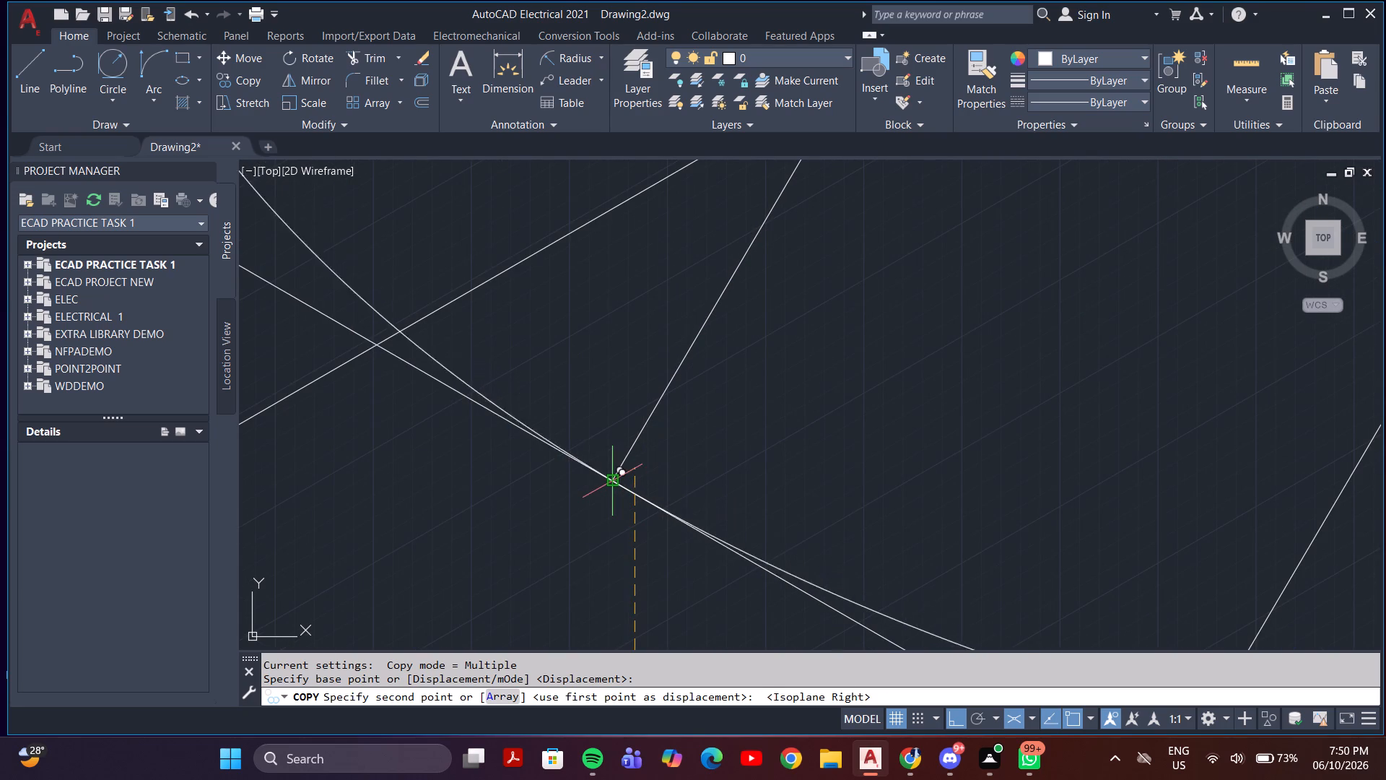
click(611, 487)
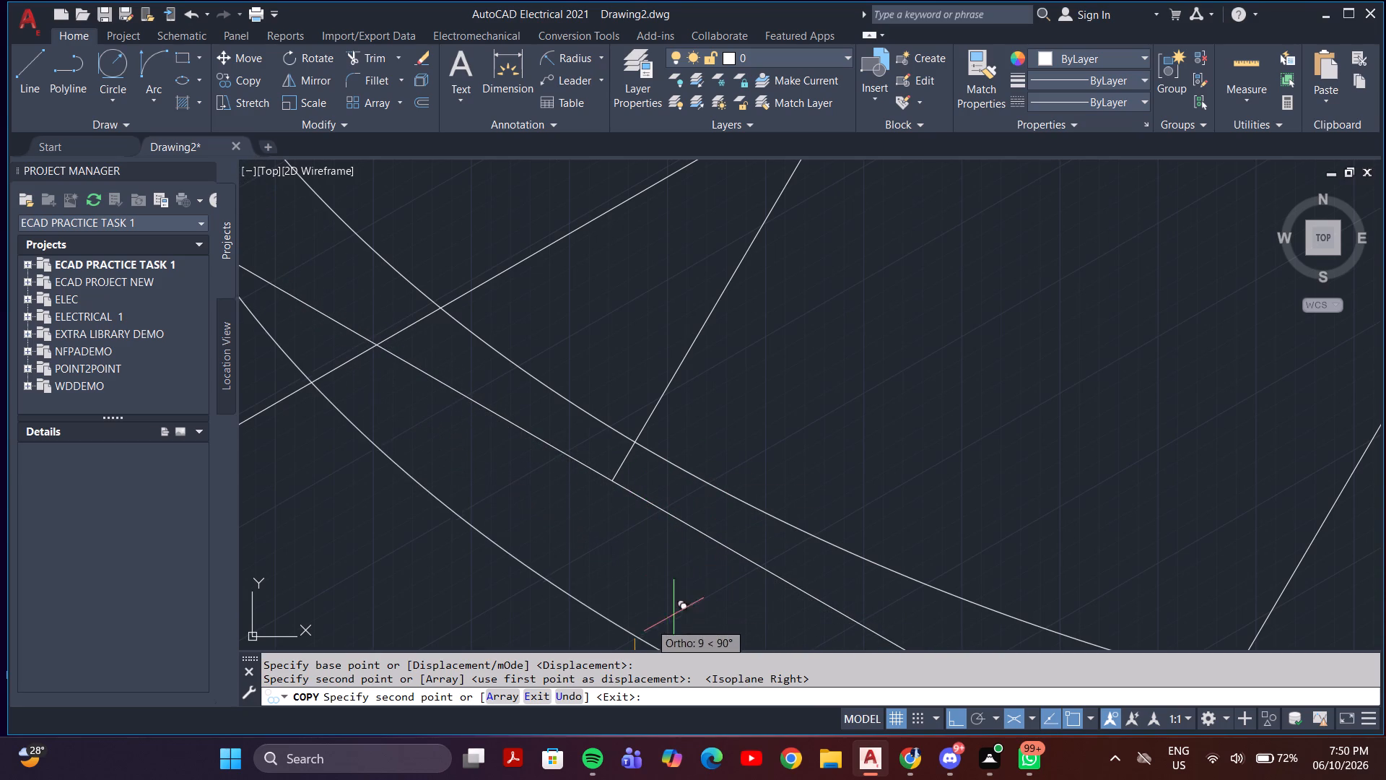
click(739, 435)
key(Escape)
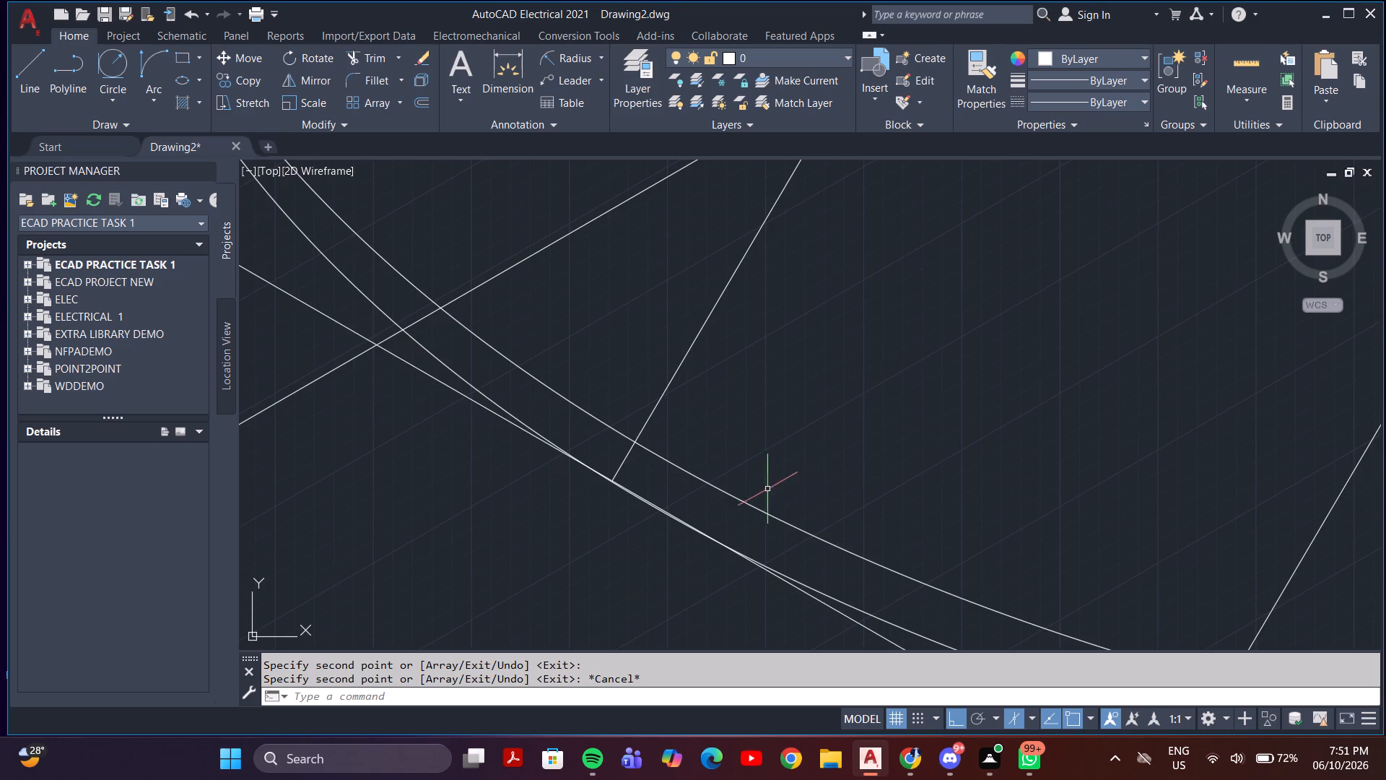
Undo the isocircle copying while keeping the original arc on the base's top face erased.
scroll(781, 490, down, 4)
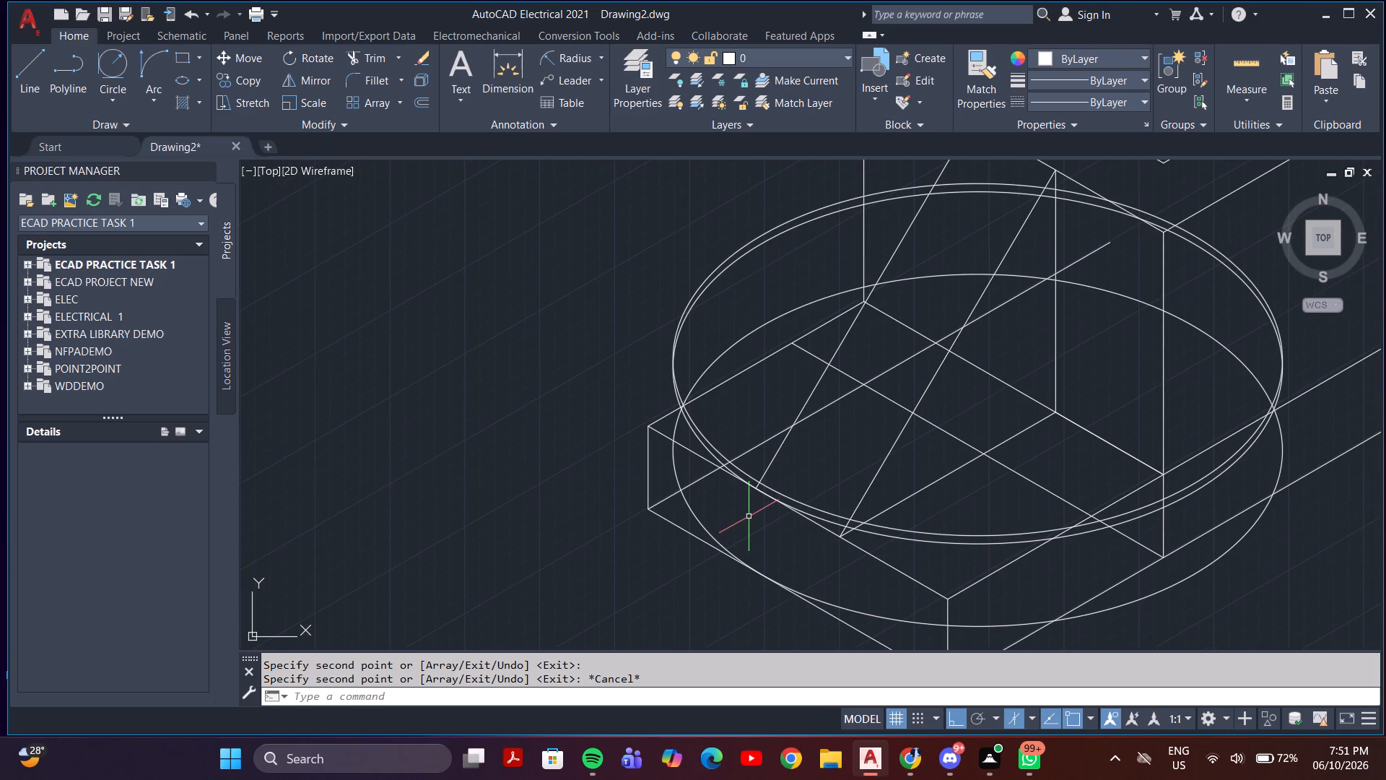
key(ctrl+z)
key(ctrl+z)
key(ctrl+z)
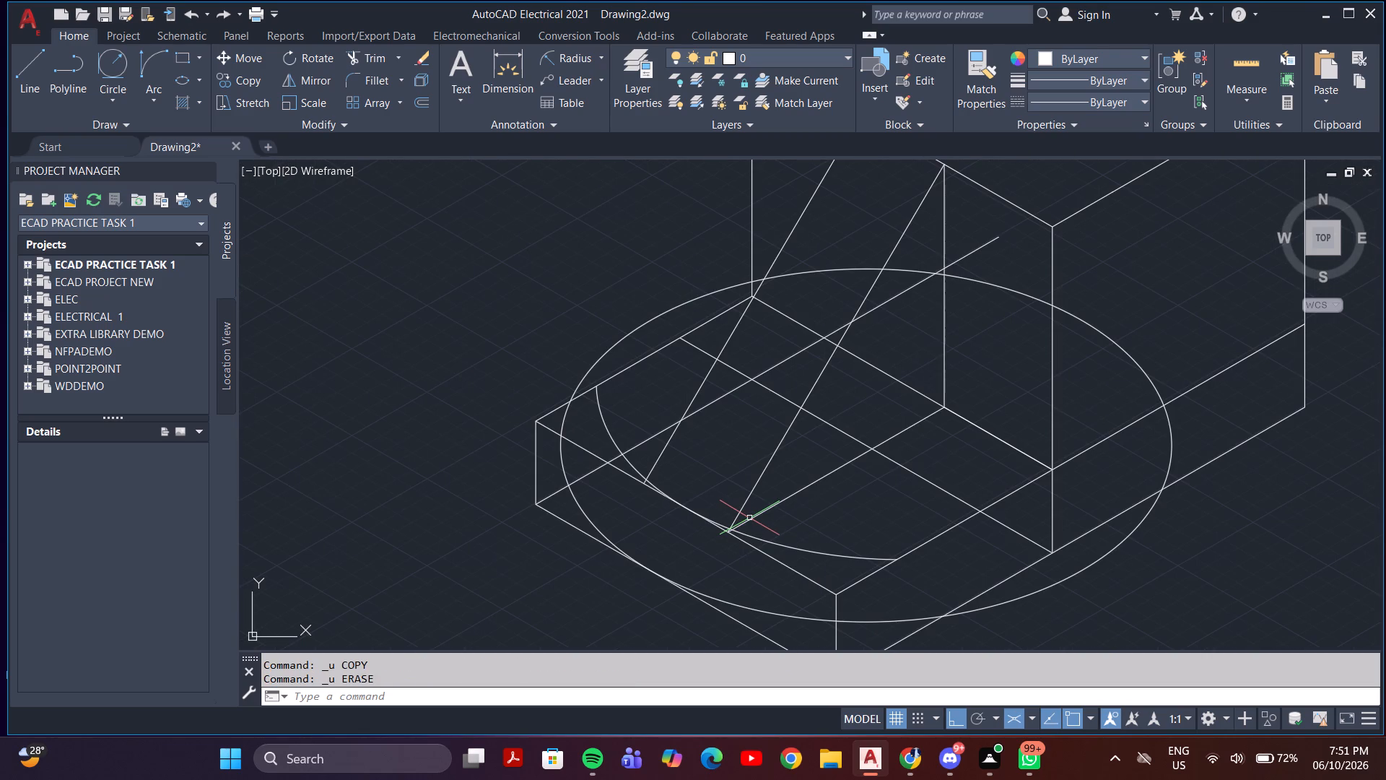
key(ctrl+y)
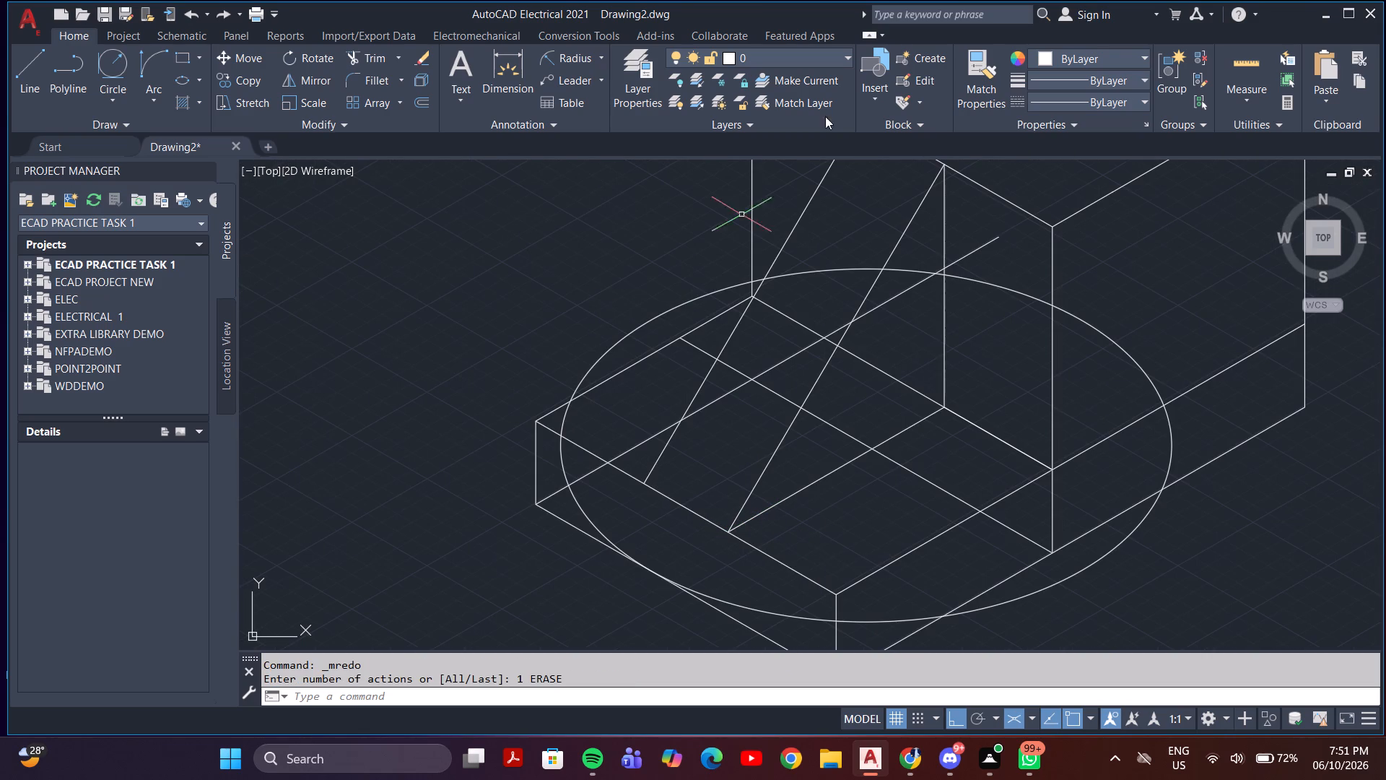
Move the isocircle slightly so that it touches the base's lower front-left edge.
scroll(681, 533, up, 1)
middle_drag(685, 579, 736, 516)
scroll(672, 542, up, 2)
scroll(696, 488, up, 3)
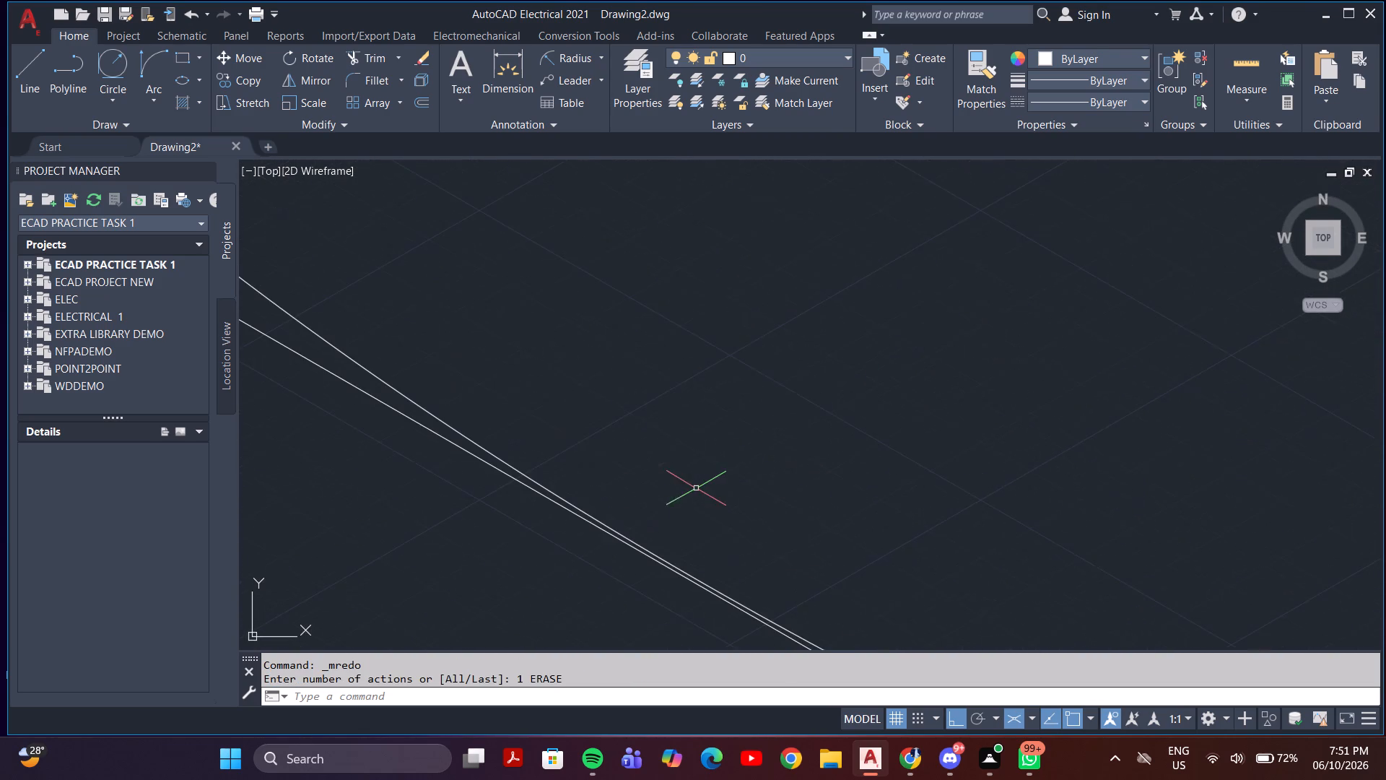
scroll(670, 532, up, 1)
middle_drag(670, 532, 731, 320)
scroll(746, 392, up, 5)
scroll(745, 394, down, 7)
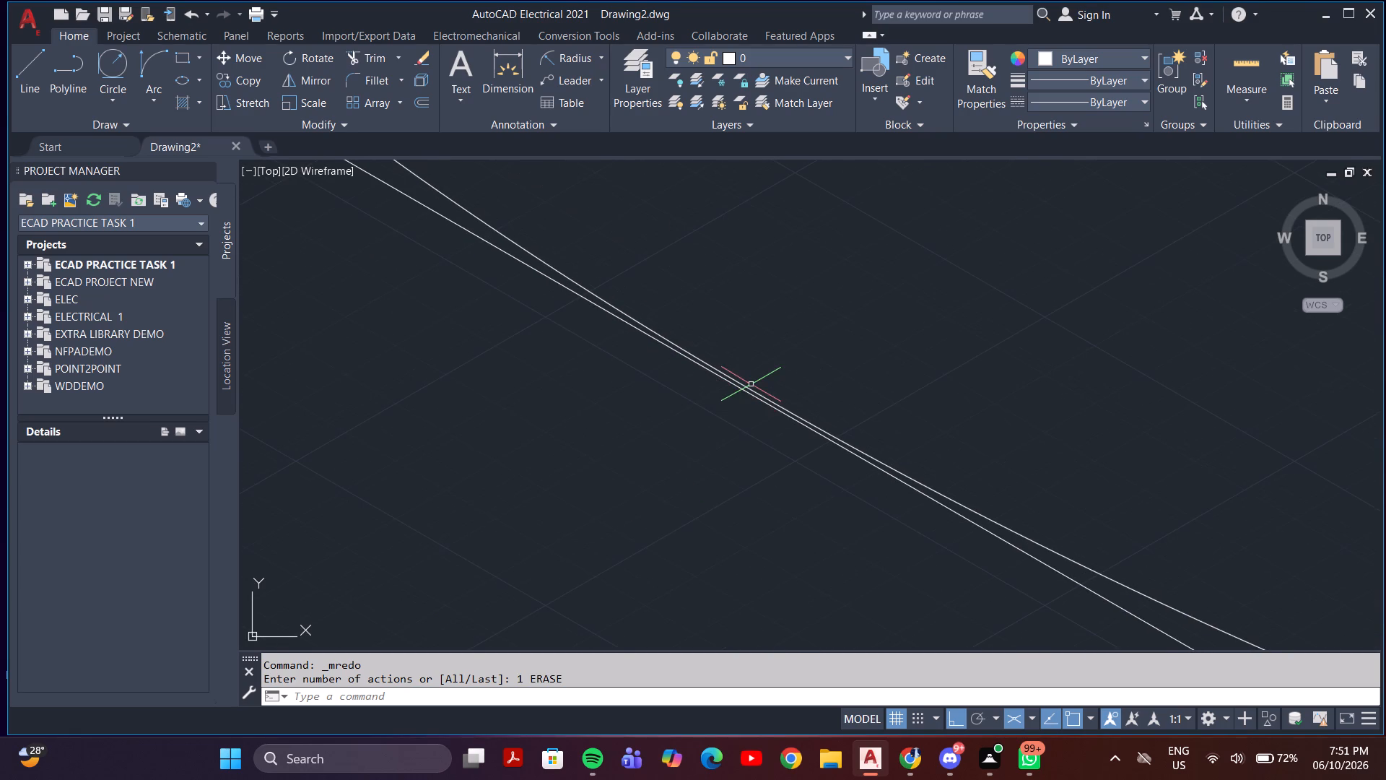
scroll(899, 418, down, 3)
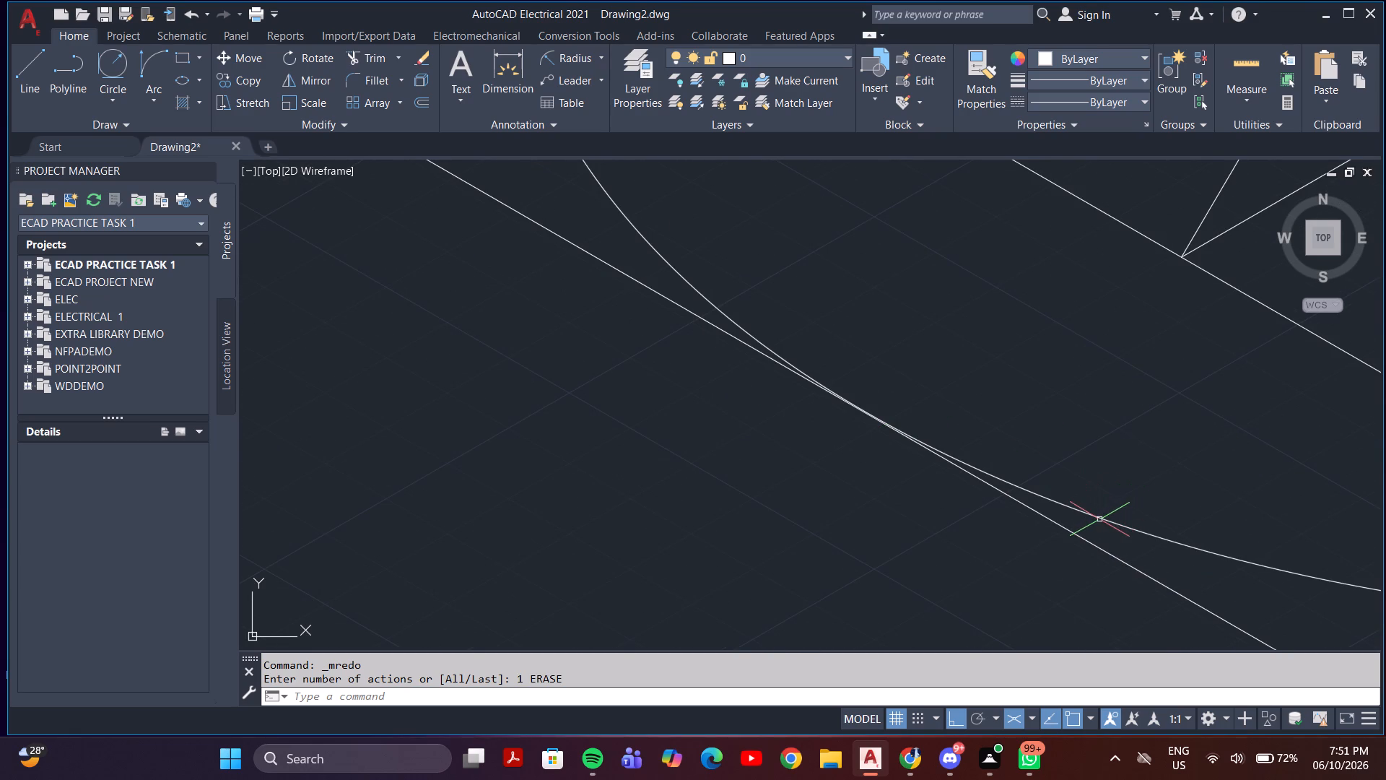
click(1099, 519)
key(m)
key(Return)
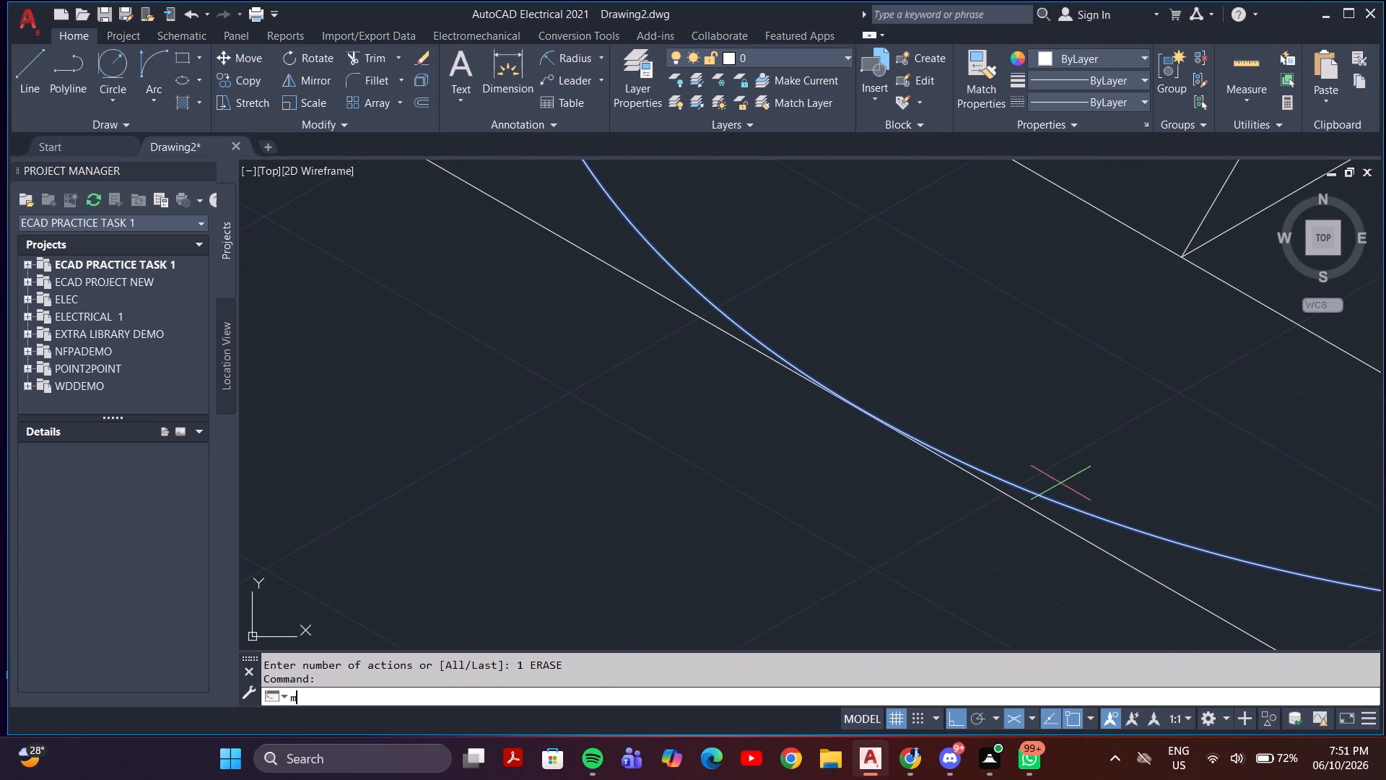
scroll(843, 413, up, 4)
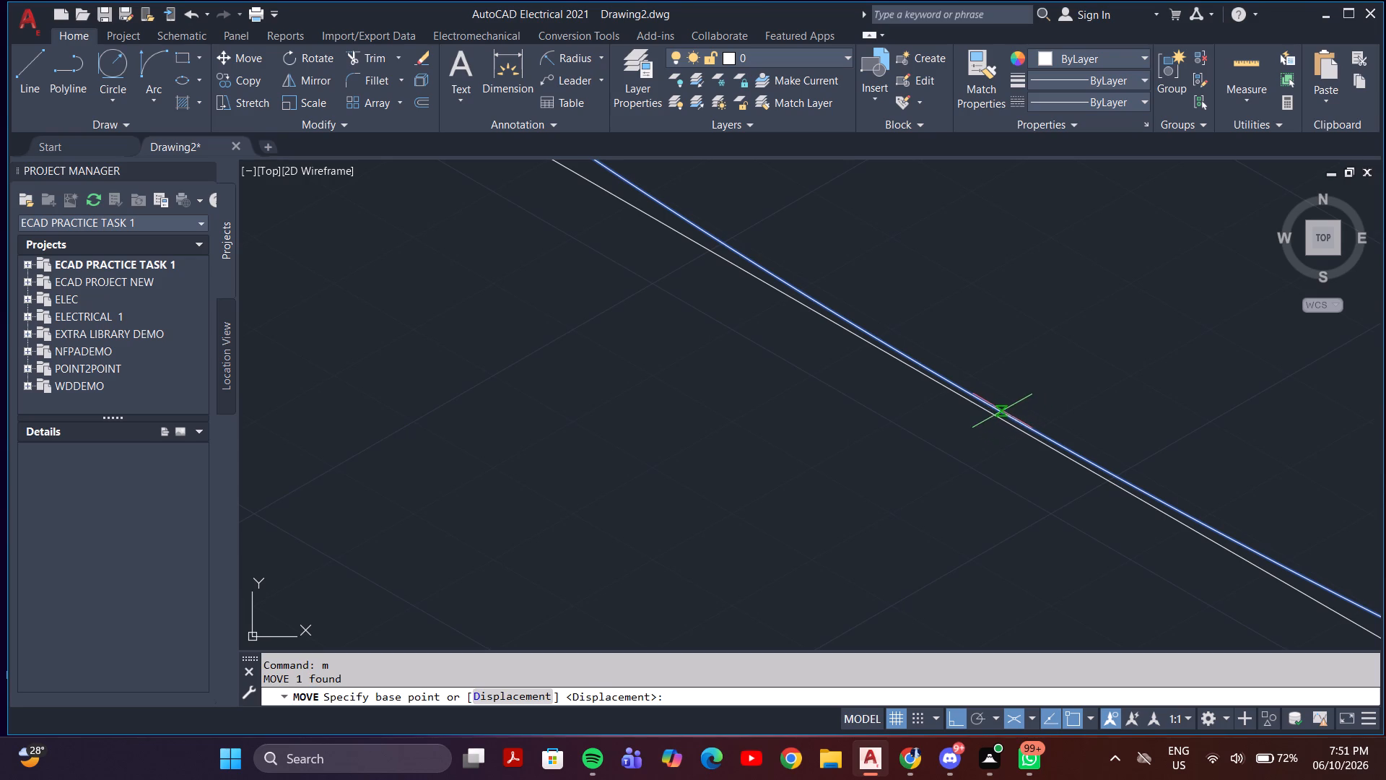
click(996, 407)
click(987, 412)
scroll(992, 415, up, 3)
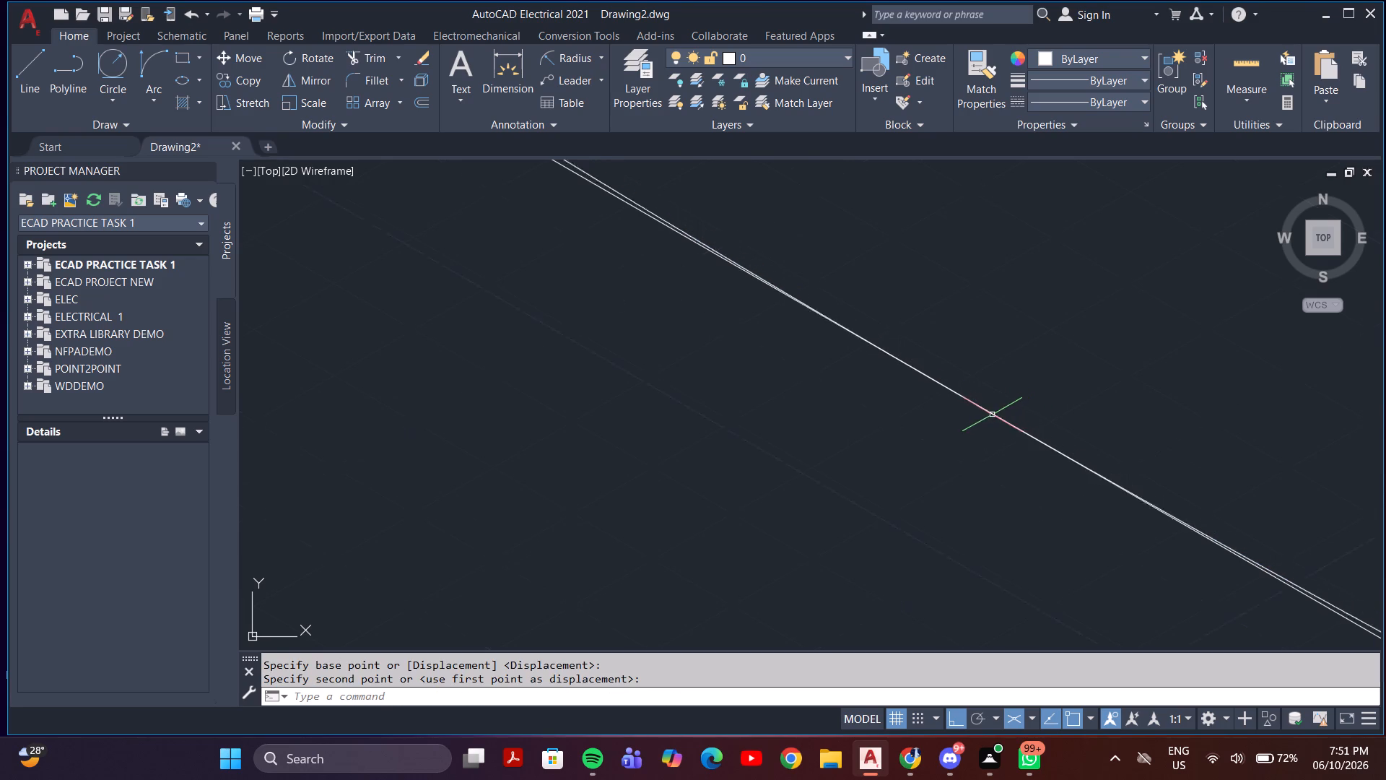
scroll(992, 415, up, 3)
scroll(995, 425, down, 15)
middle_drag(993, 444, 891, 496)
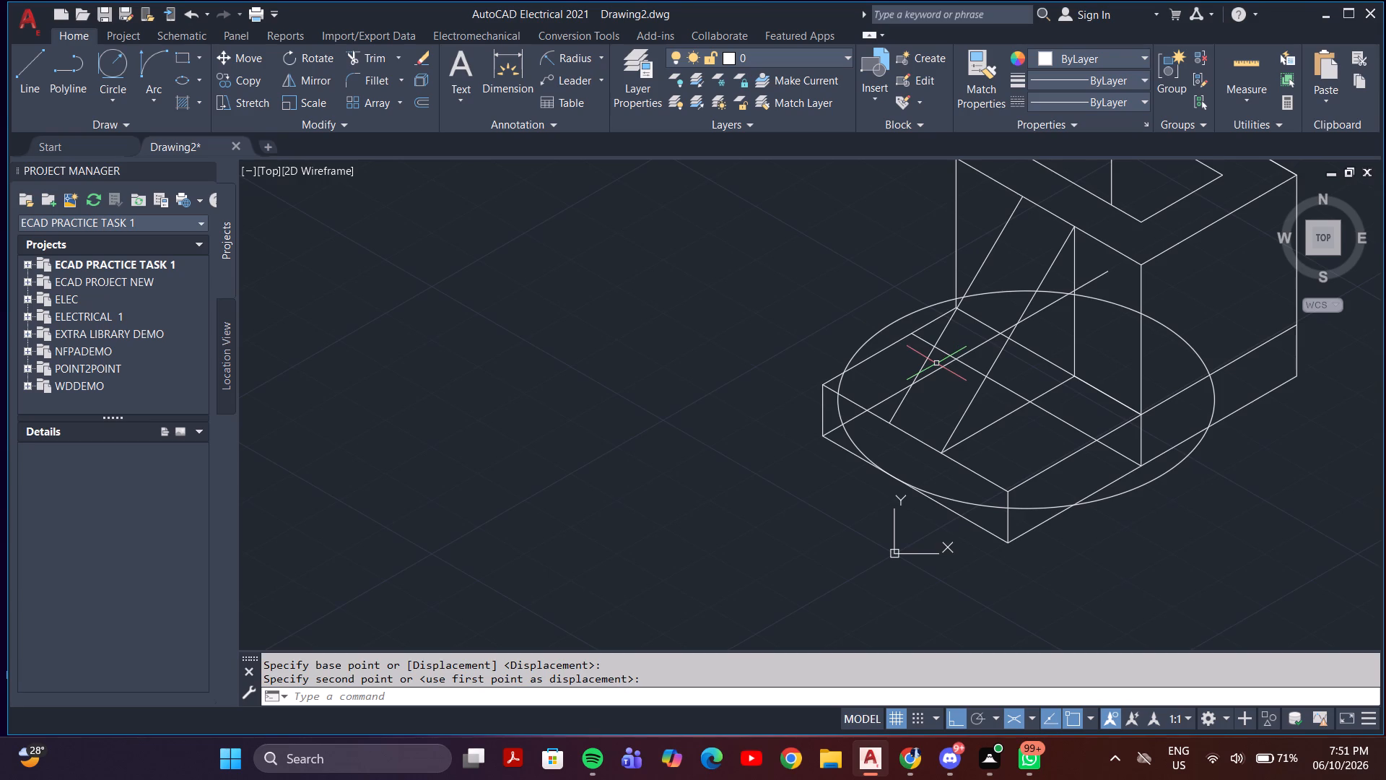
Move the isocircle by its centre to an empty area clear of the part, beyond the base's front-right side.
click(844, 430)
key(m)
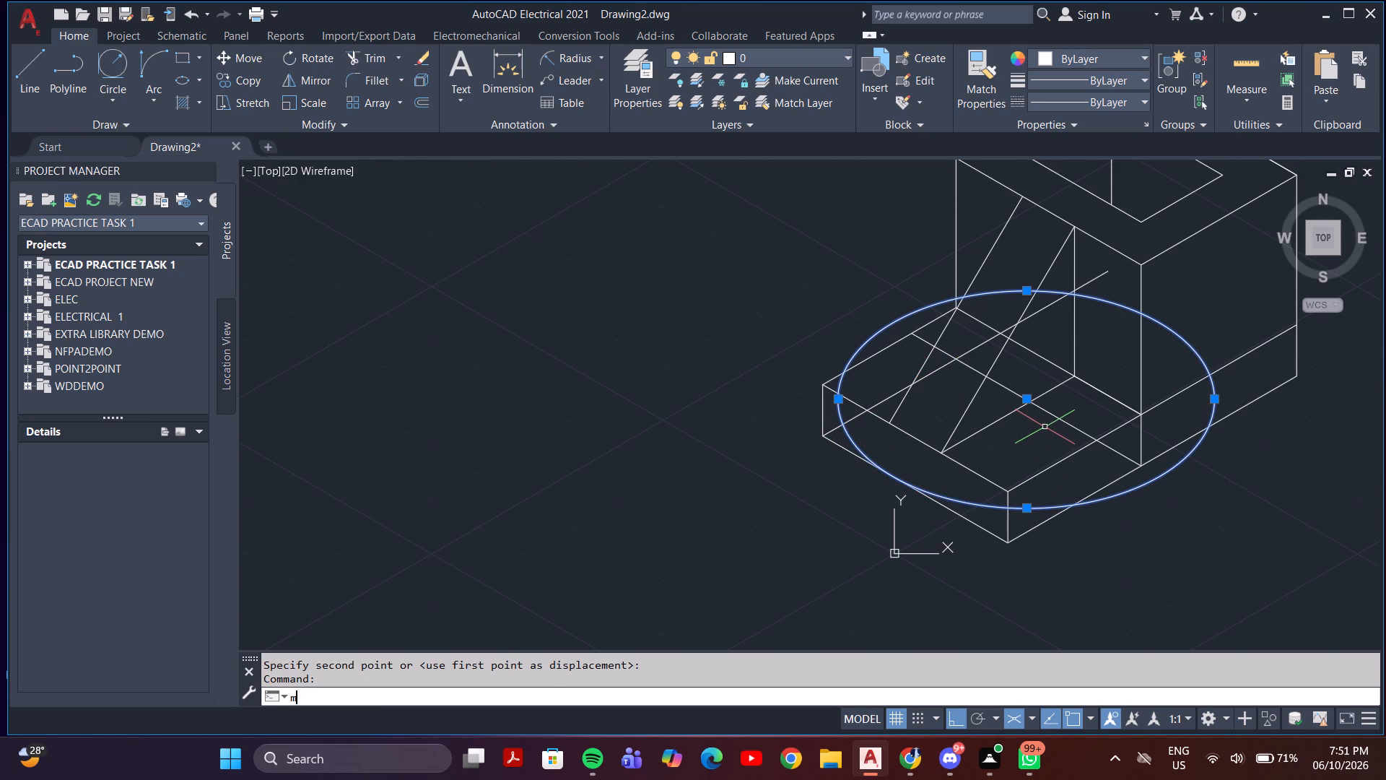
key(Return)
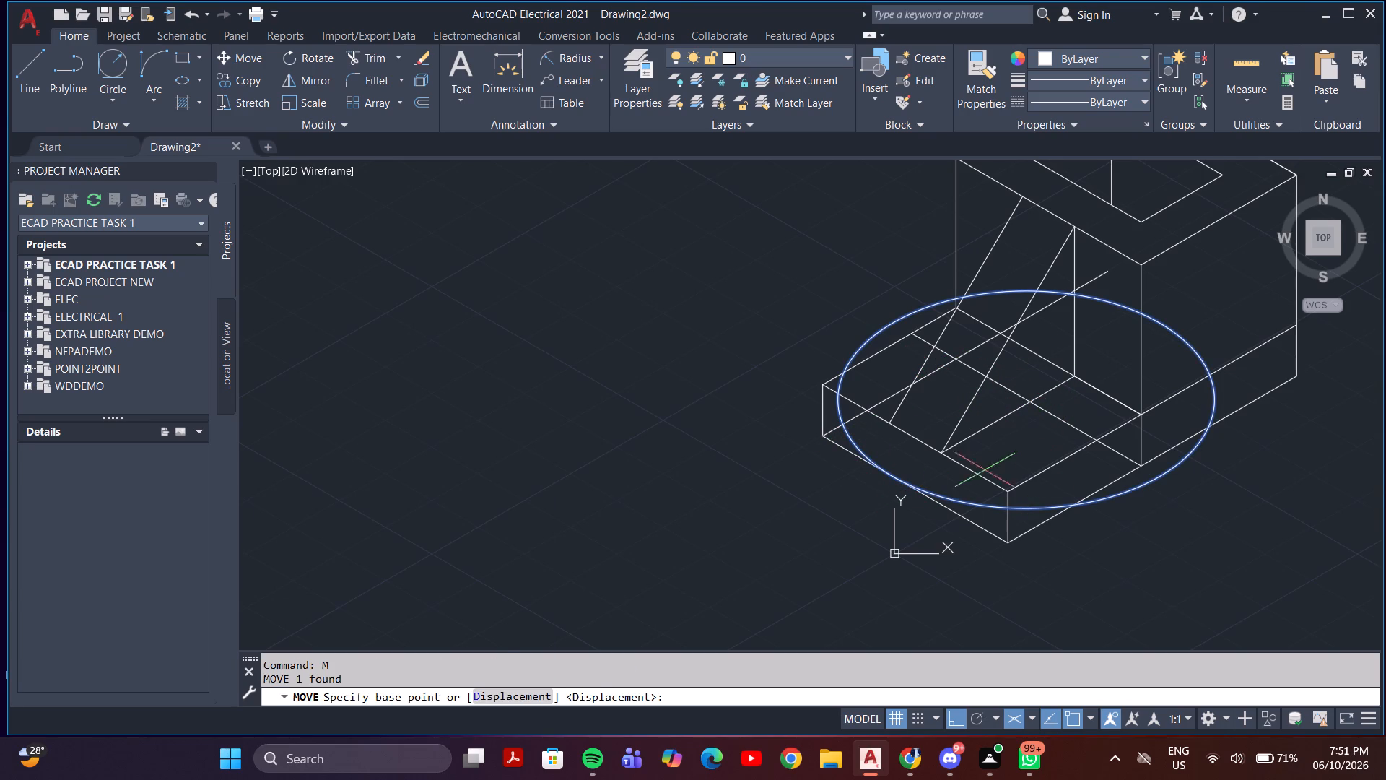
click(1030, 400)
middle_drag(1135, 491, 903, 373)
click(1150, 519)
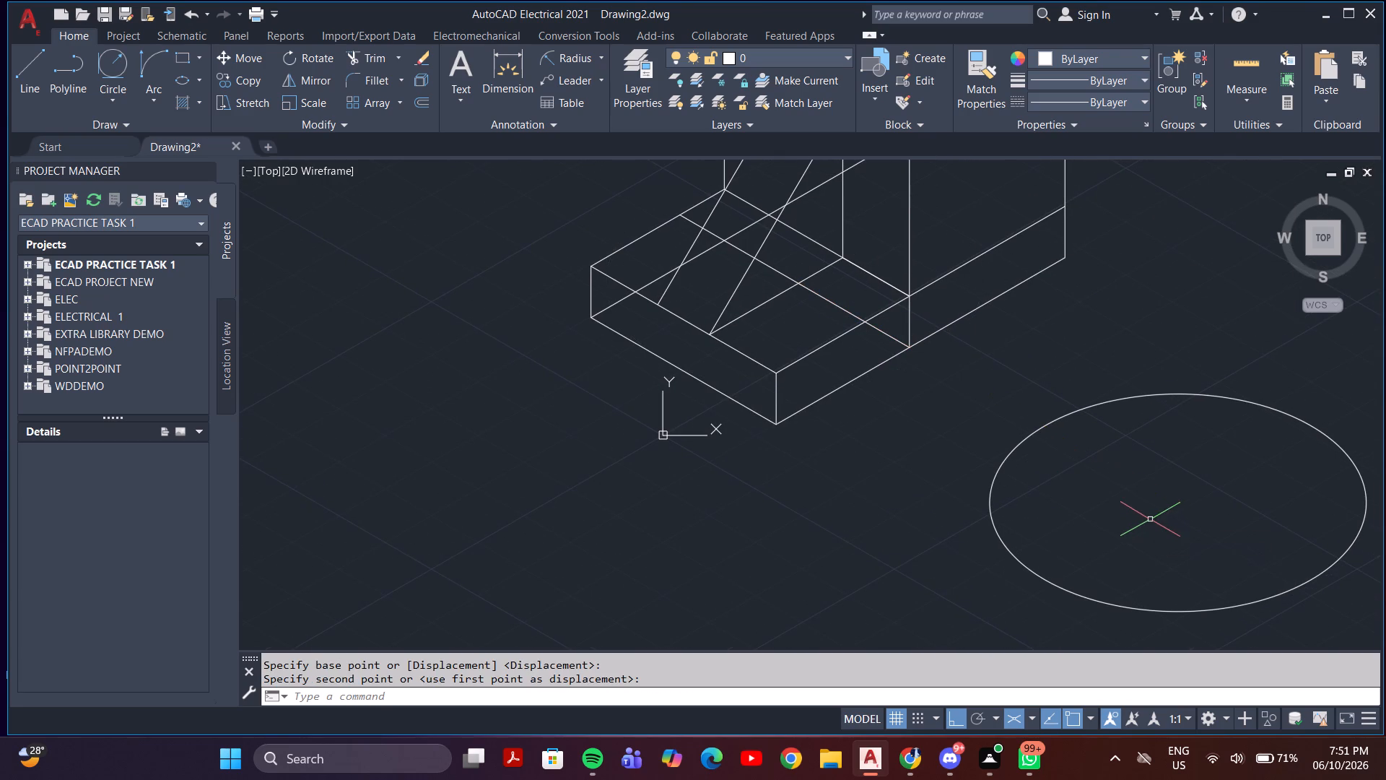
key(Escape)
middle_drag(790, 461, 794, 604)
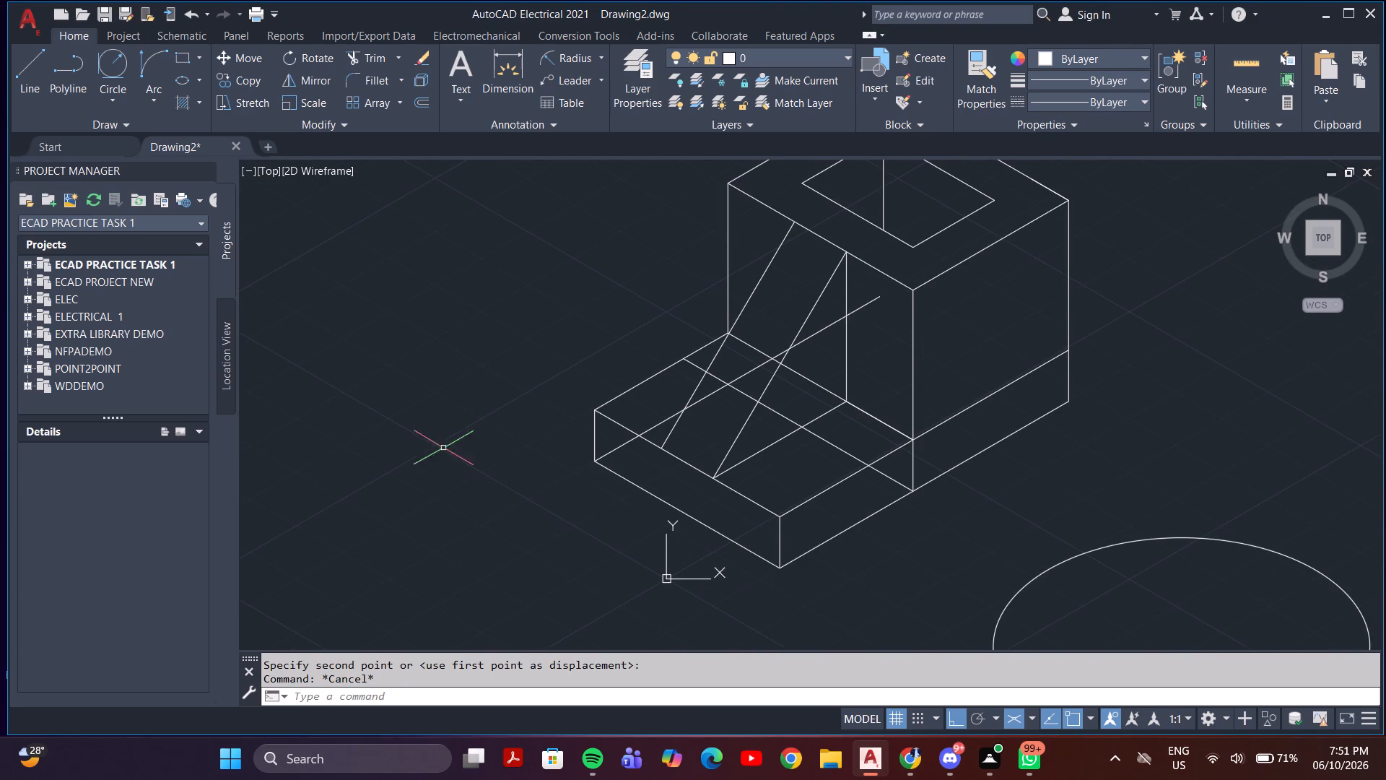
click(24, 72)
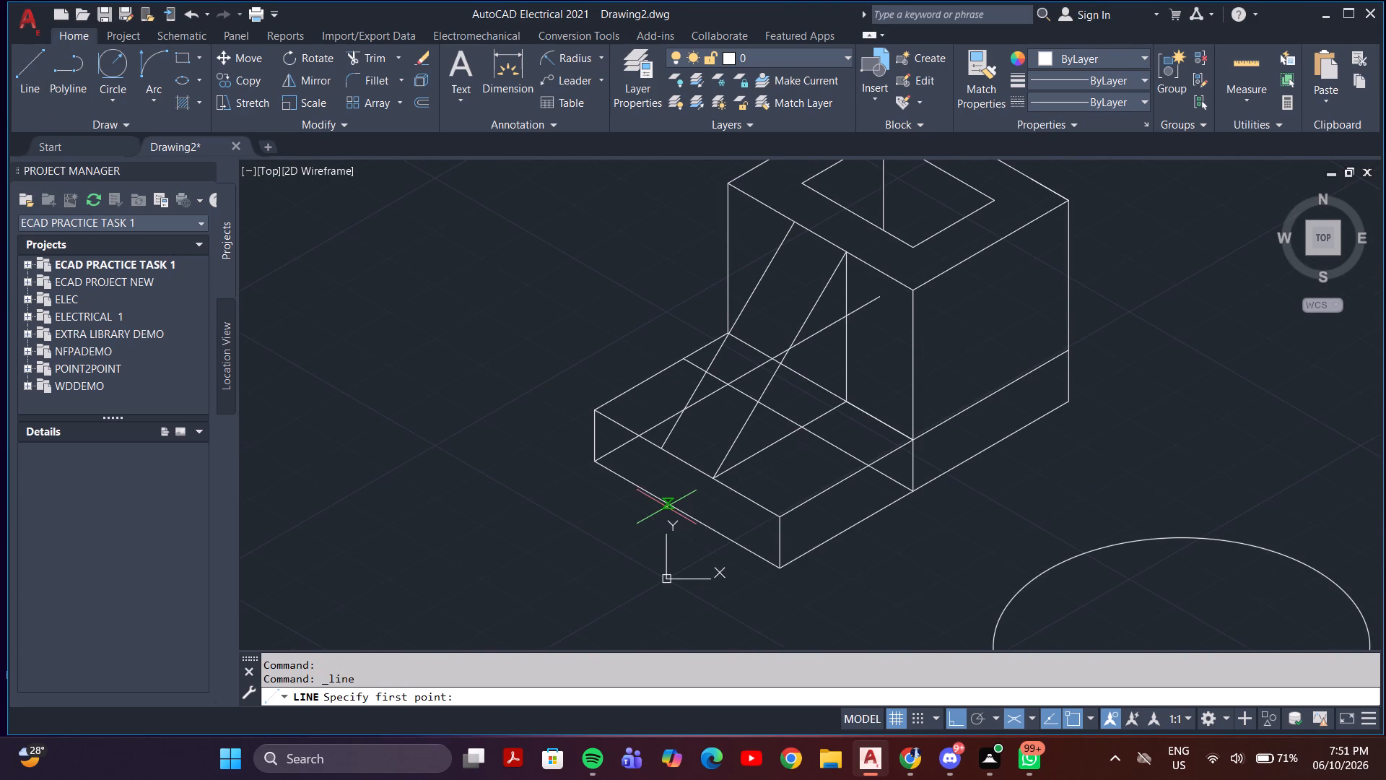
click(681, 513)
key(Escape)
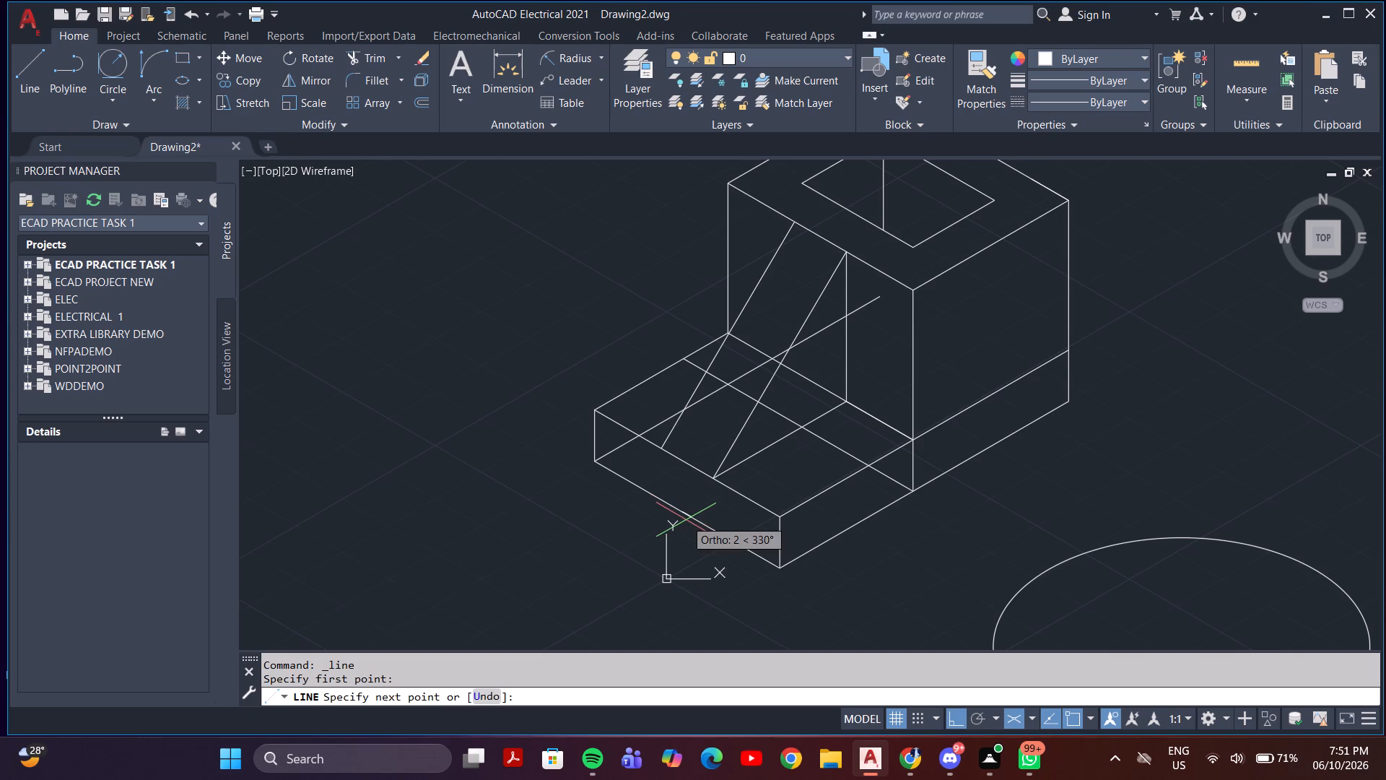
Draw a line from the midpoint of the base's lower front-left edge, parallel to its long sides, to the raised block's foot edge.
key(space)
click(689, 516)
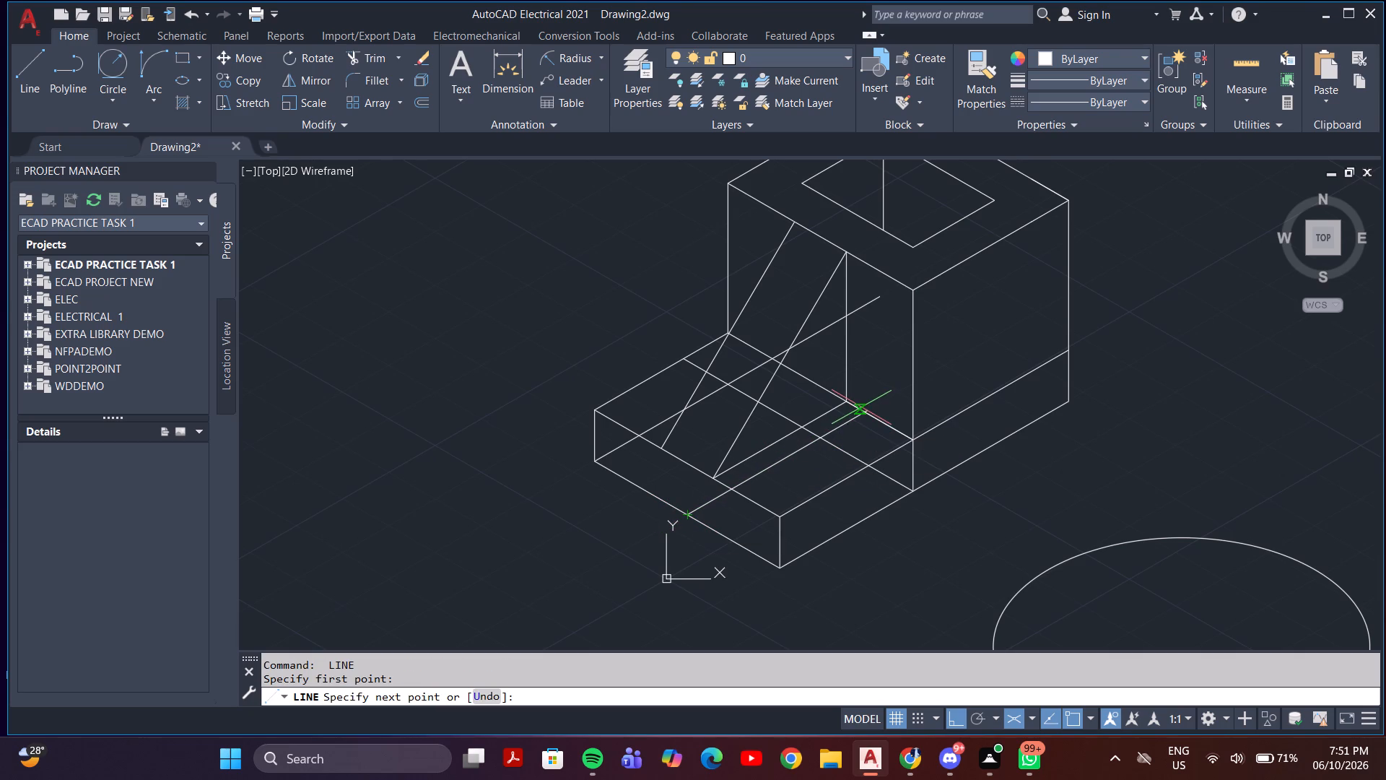
middle_drag(867, 412, 964, 346)
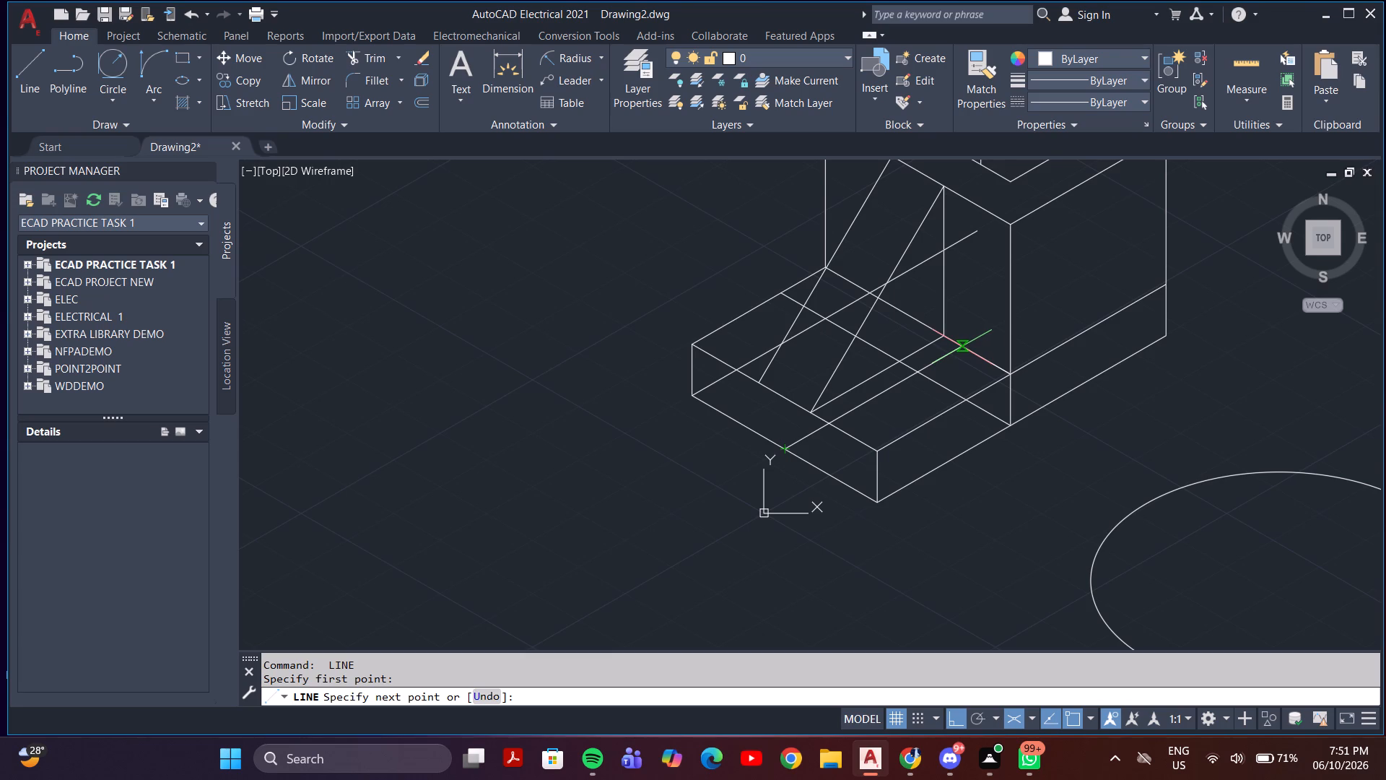
click(962, 347)
key(Escape)
scroll(998, 342, down, 1)
middle_drag(964, 441, 912, 526)
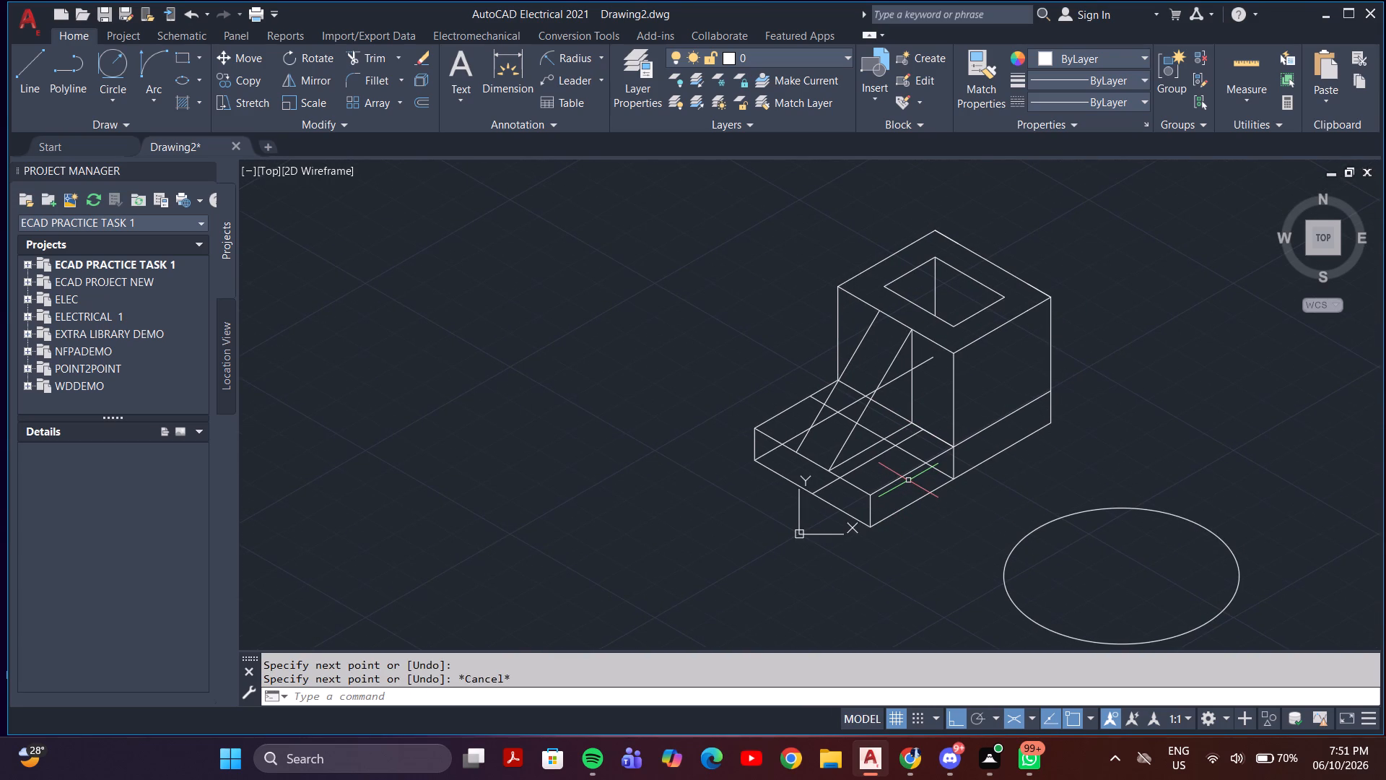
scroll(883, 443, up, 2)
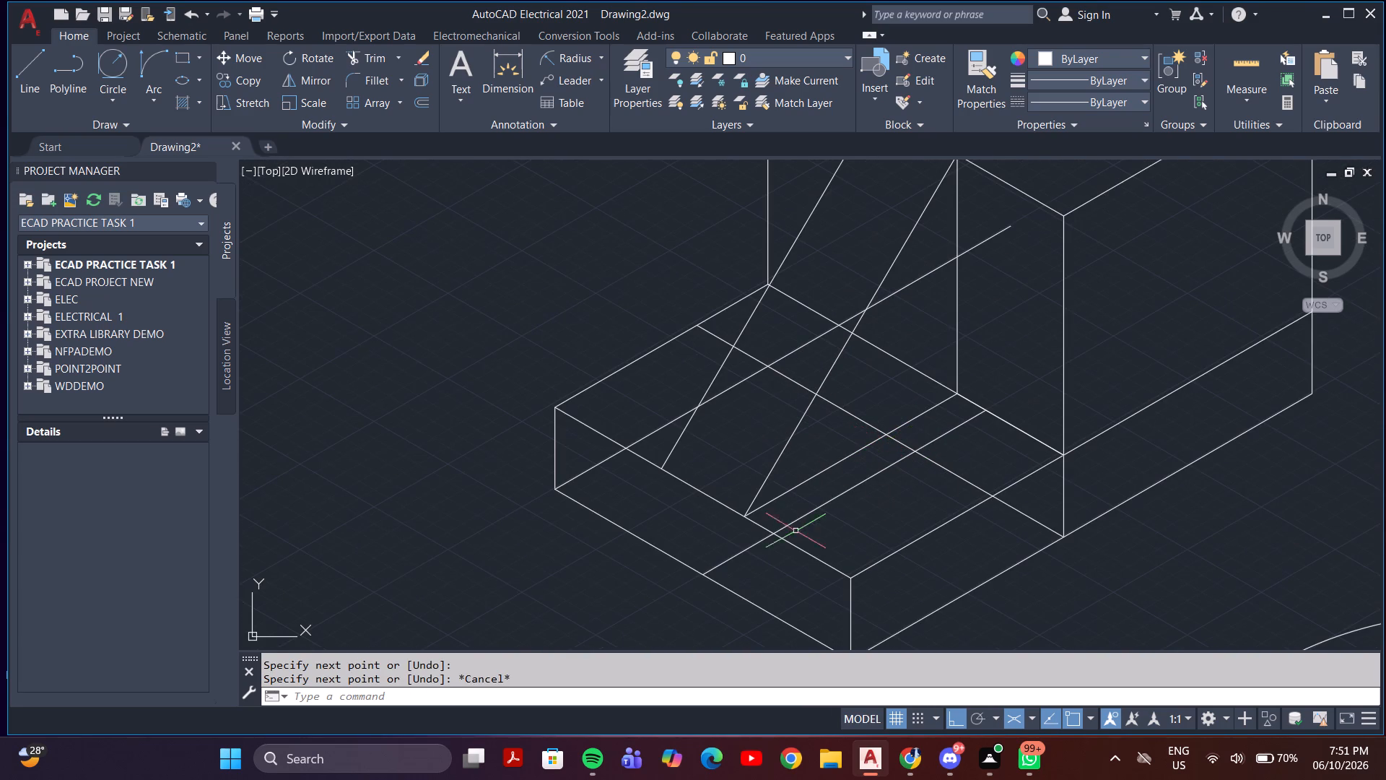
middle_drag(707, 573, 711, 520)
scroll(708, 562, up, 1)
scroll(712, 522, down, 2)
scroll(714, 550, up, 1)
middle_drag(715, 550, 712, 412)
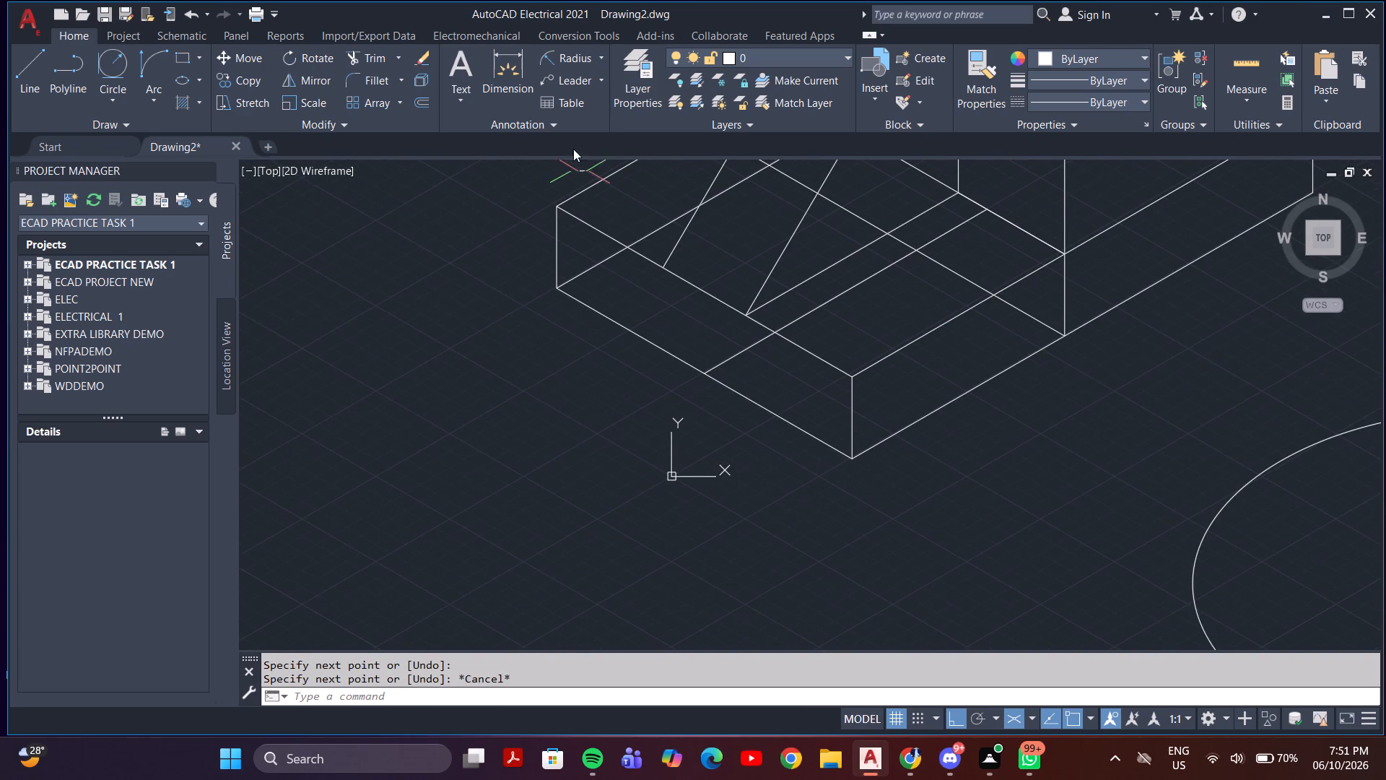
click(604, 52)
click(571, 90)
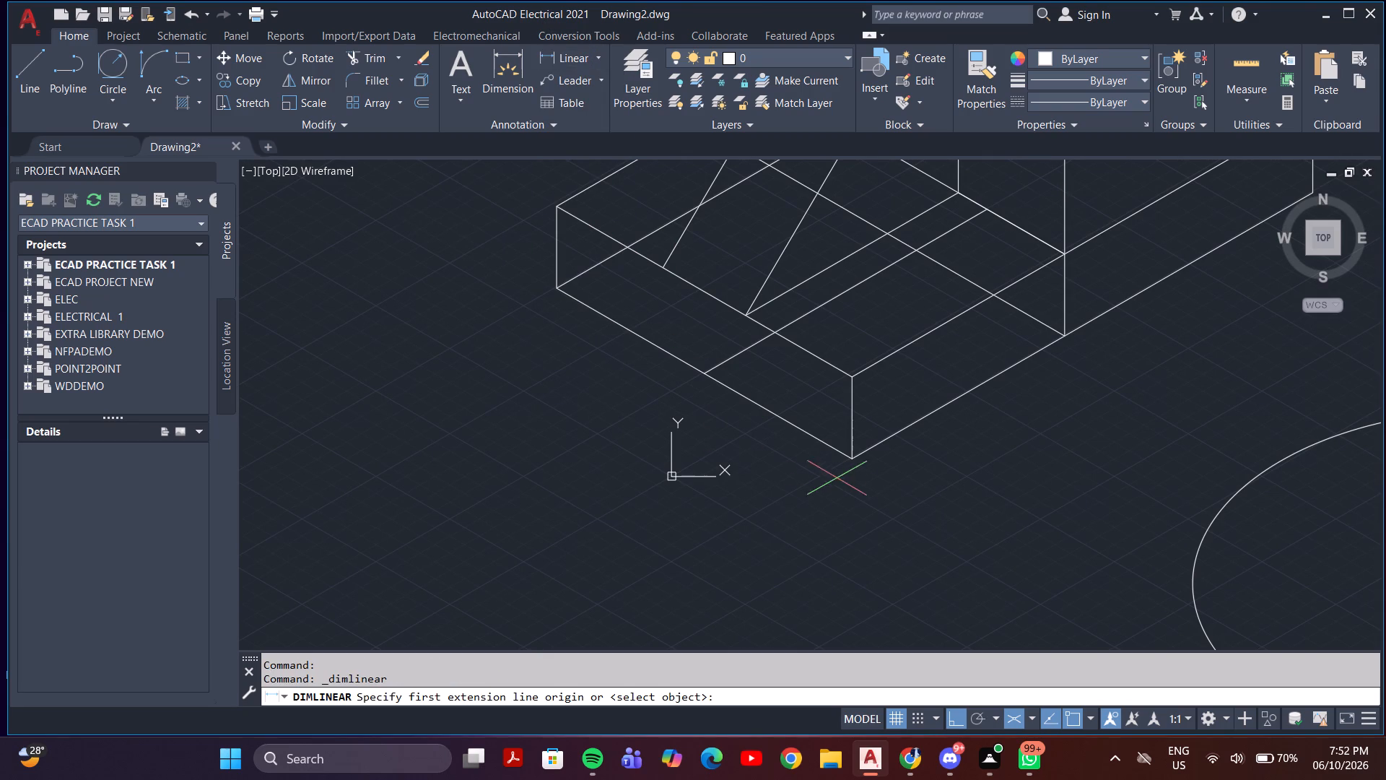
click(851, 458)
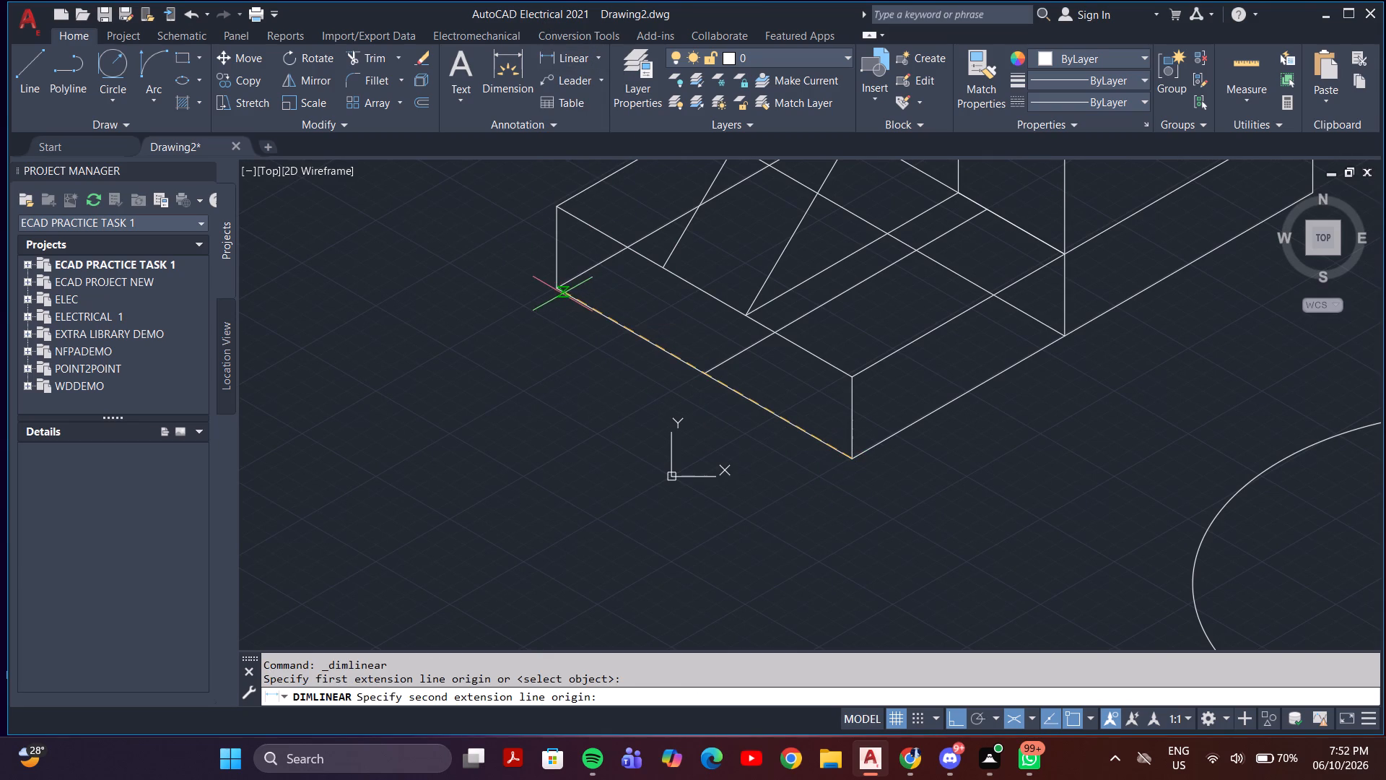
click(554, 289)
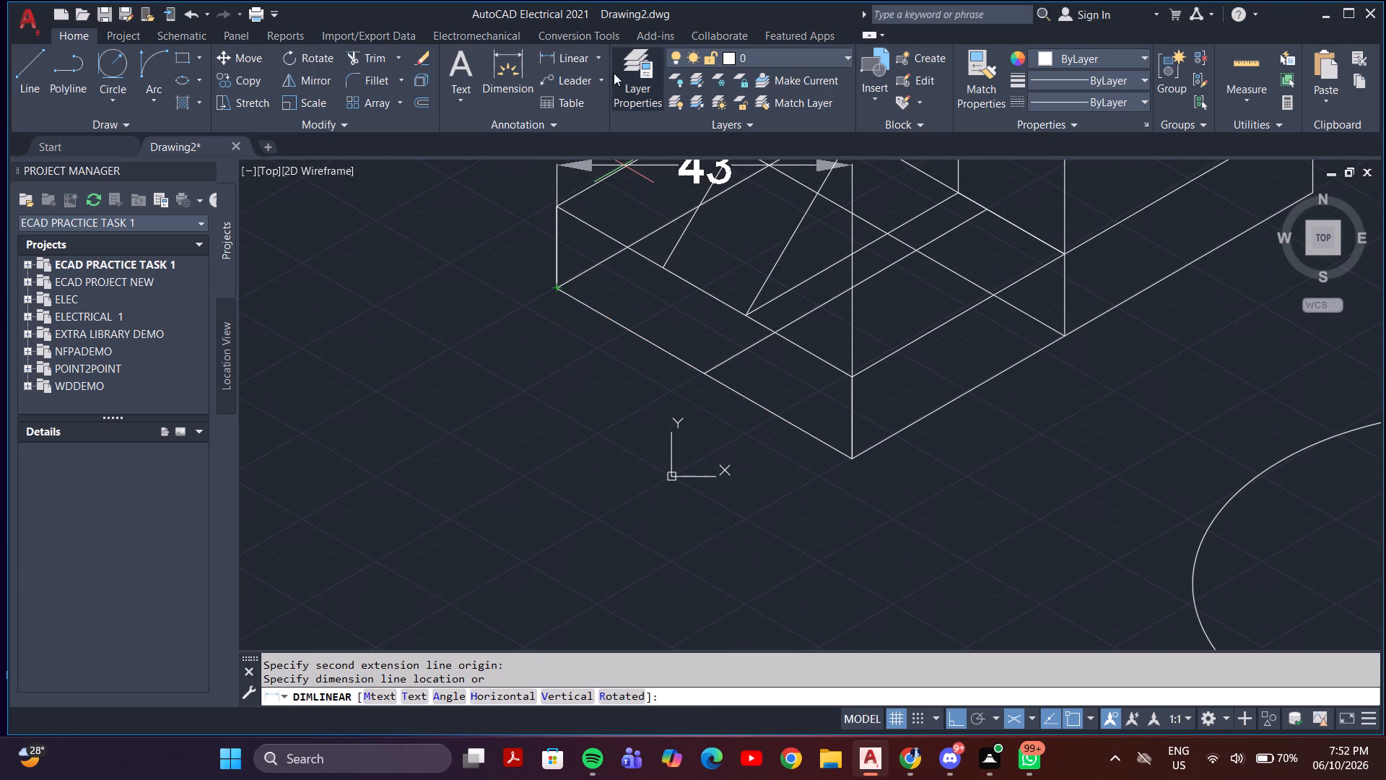
Add an aligned dimension along the full length of the base's lower front-left edge.
click(600, 56)
click(588, 126)
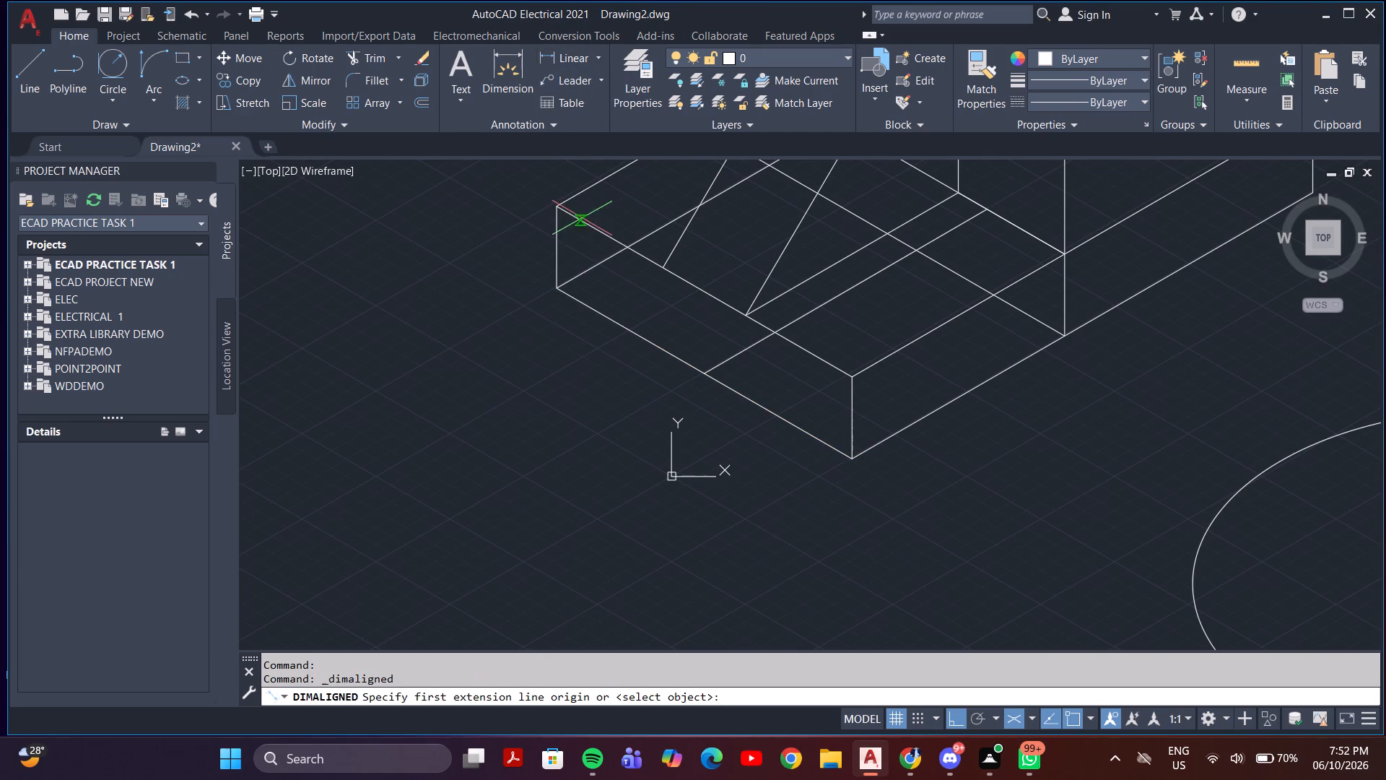
click(558, 287)
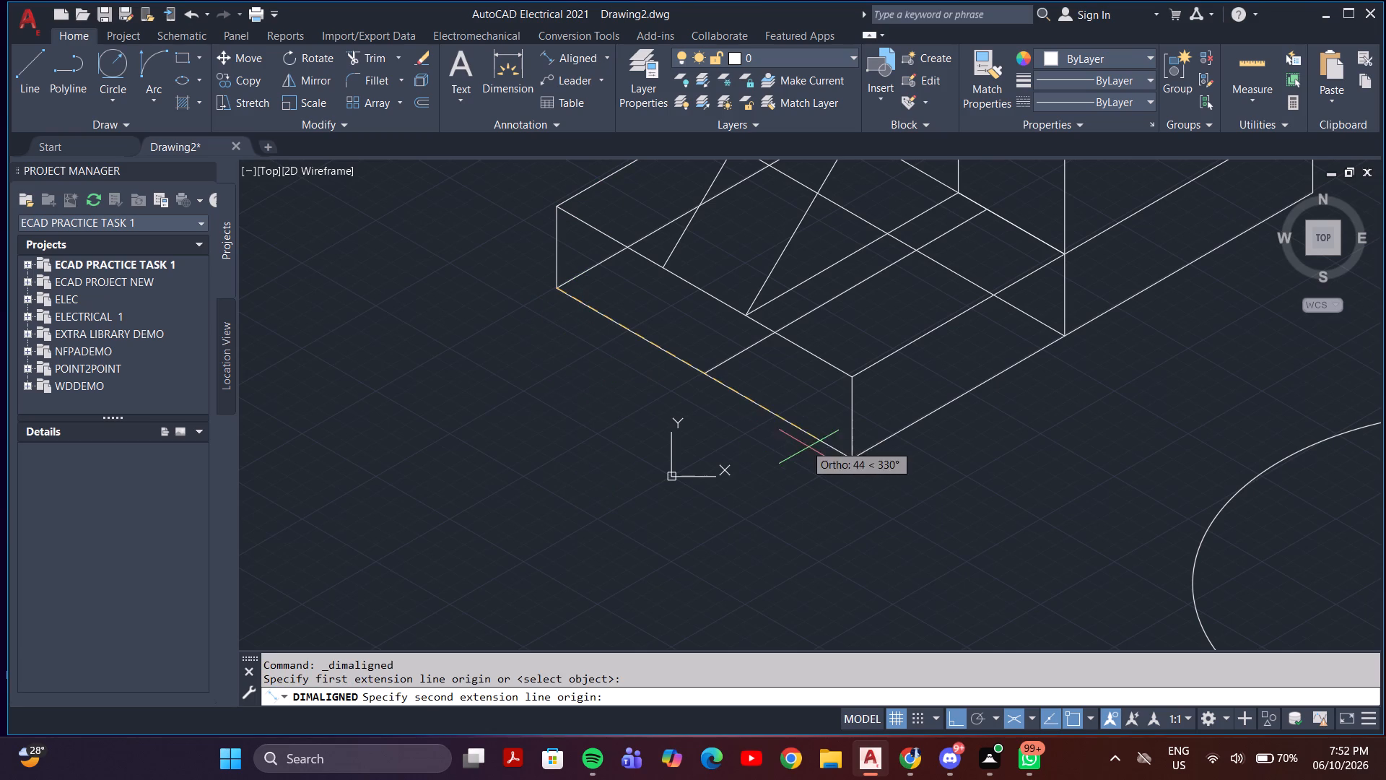
click(850, 459)
click(797, 492)
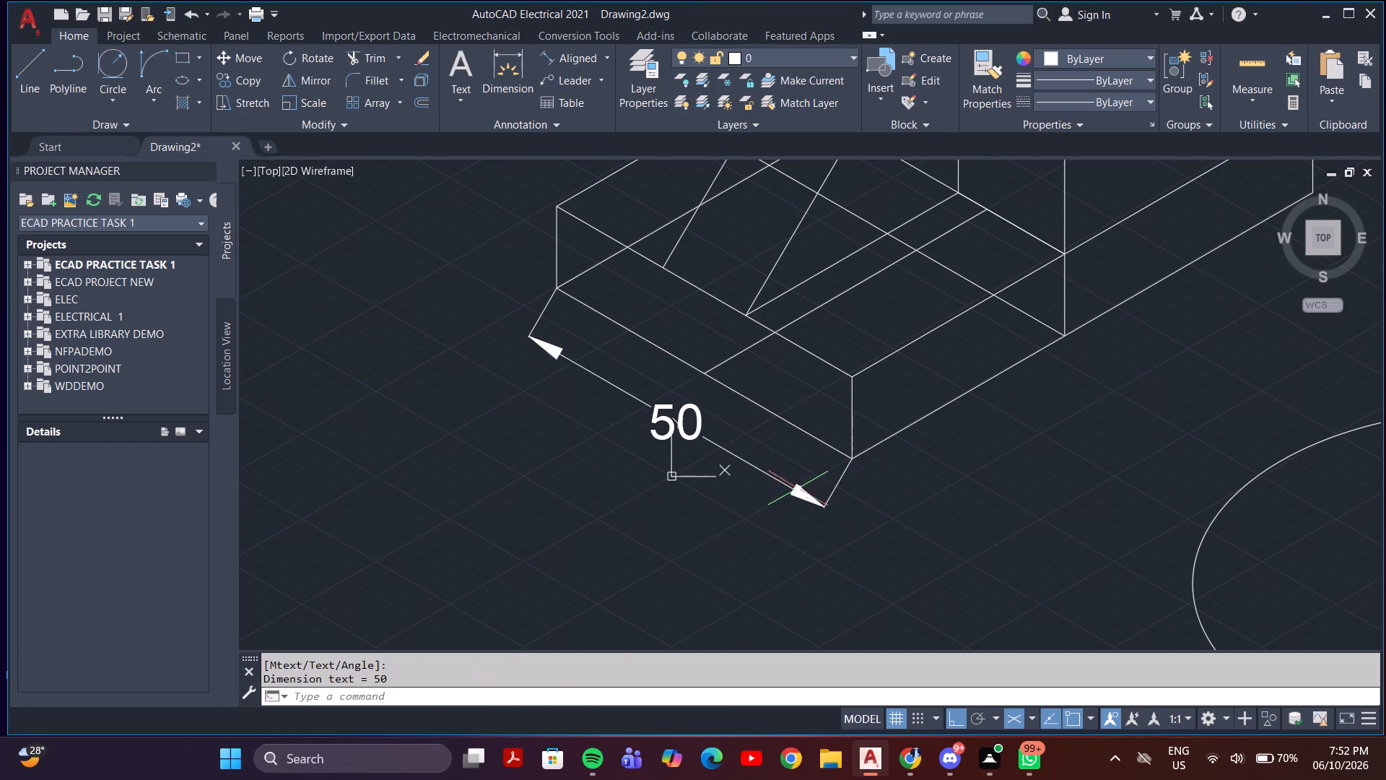
Add an aligned dimension from the base's lower front corner to the new line's start on the lower front-left edge.
key(space)
click(850, 461)
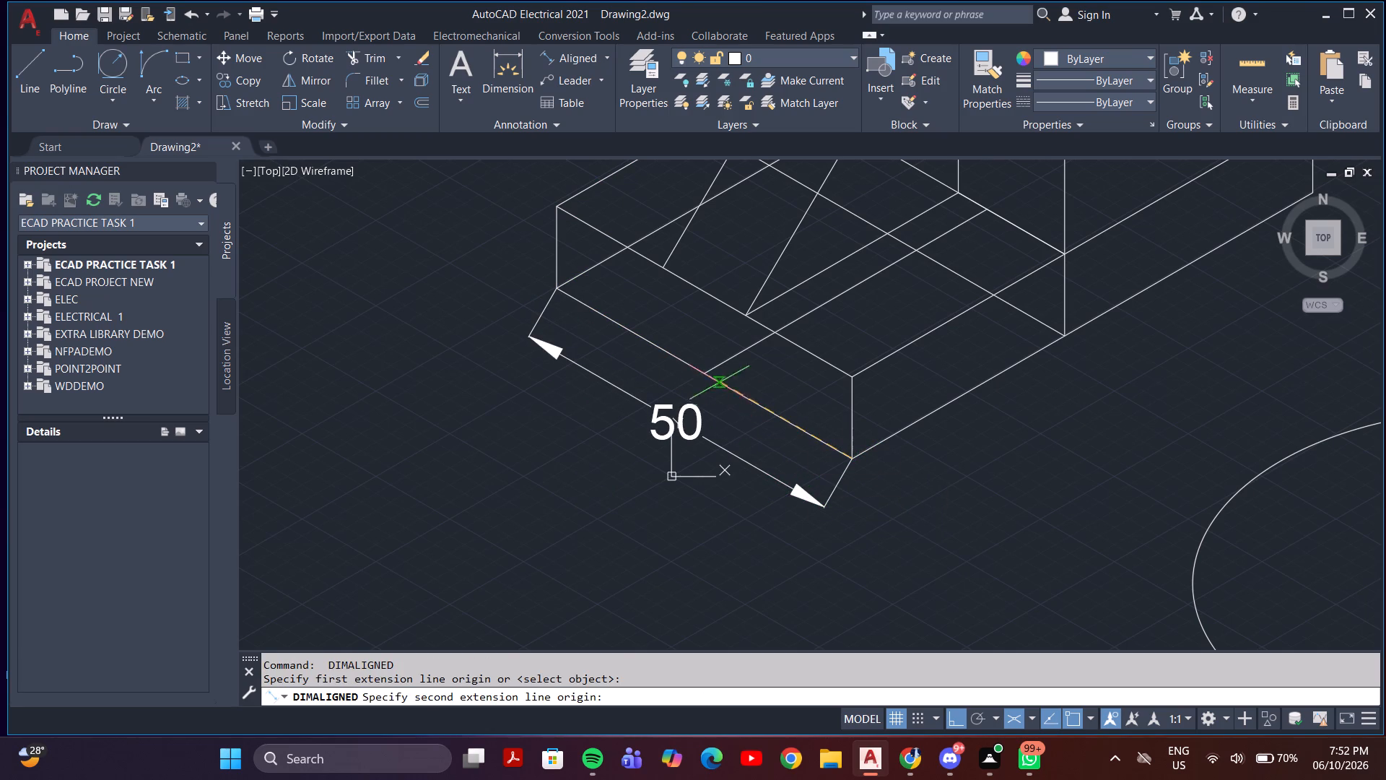
click(705, 378)
click(597, 492)
key(Escape)
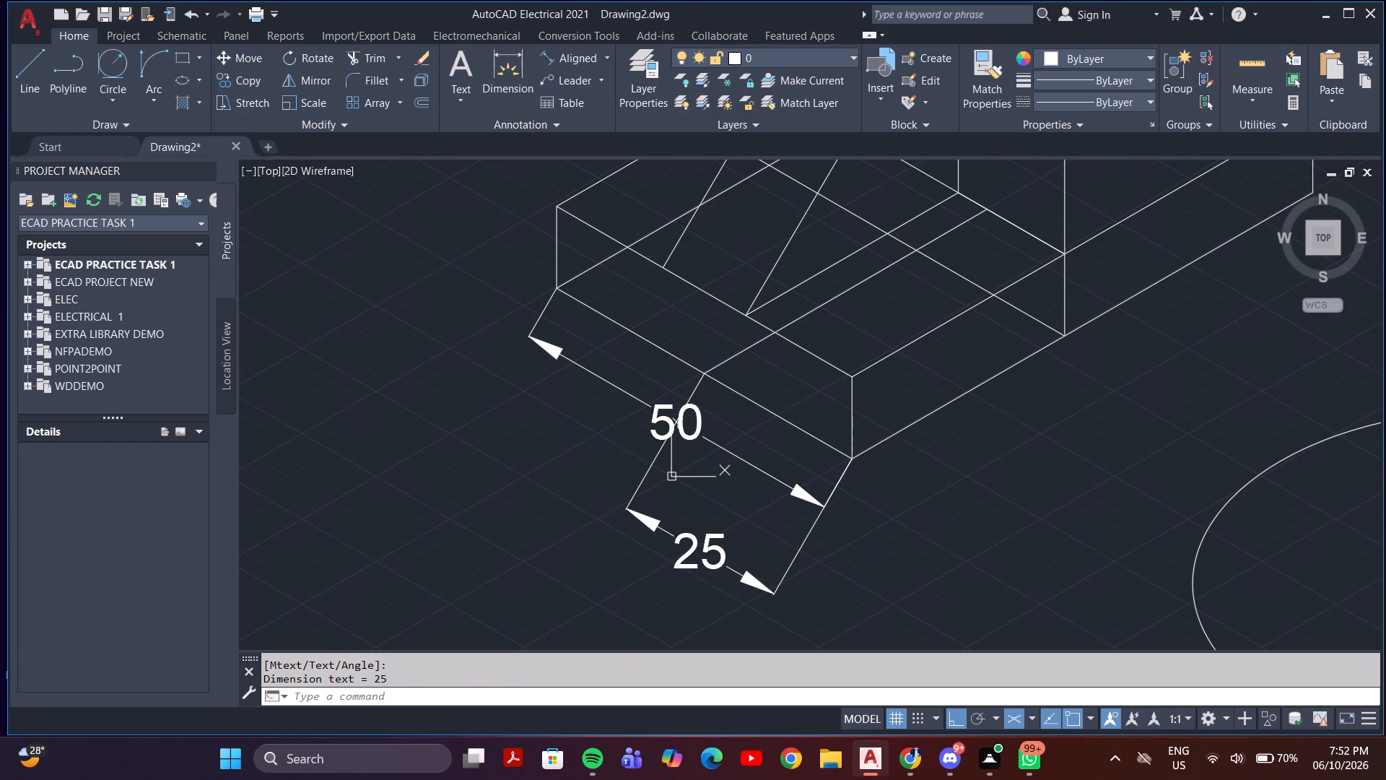
Delete both aligned dimensions, 50 and 25, along the base's lower front-left edge.
drag(867, 573, 856, 563)
click(699, 528)
click(560, 399)
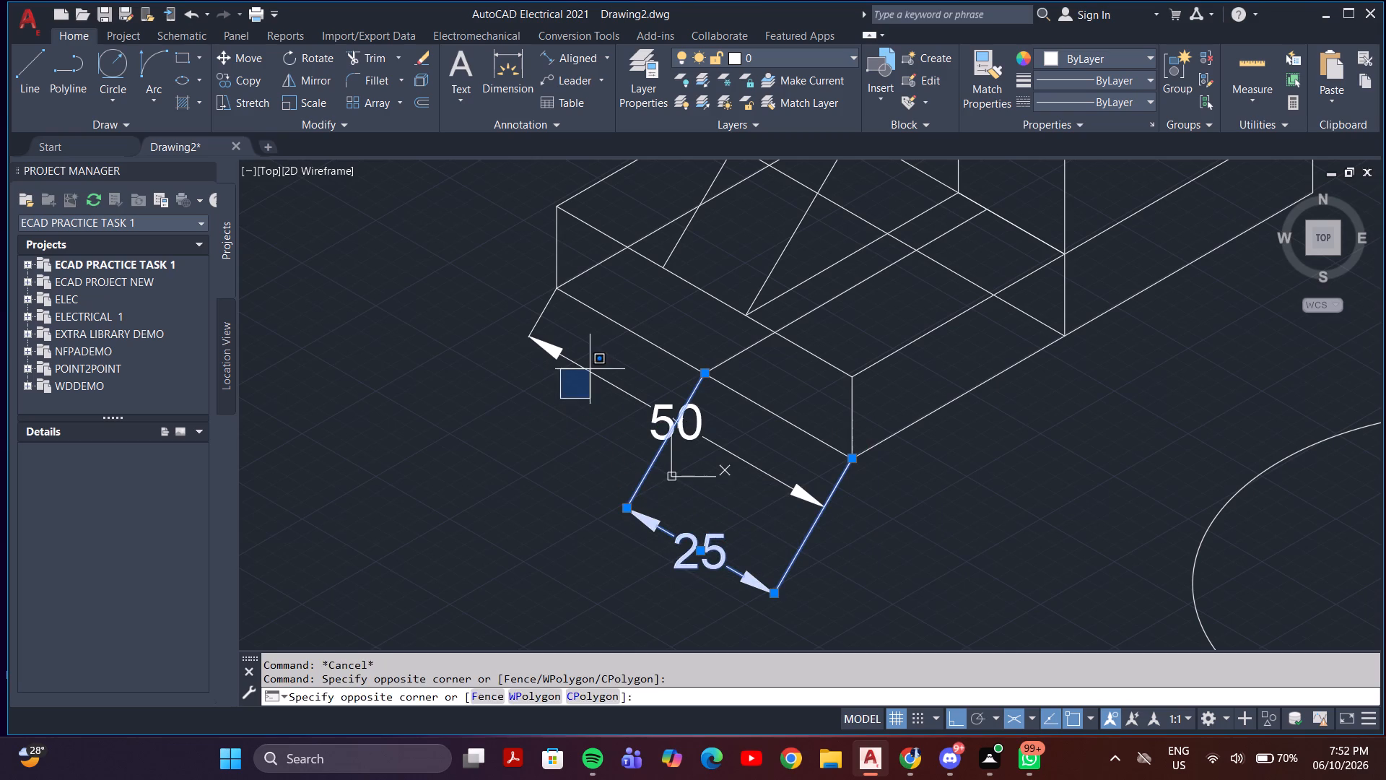
click(591, 367)
click(617, 373)
click(593, 412)
key(Delete)
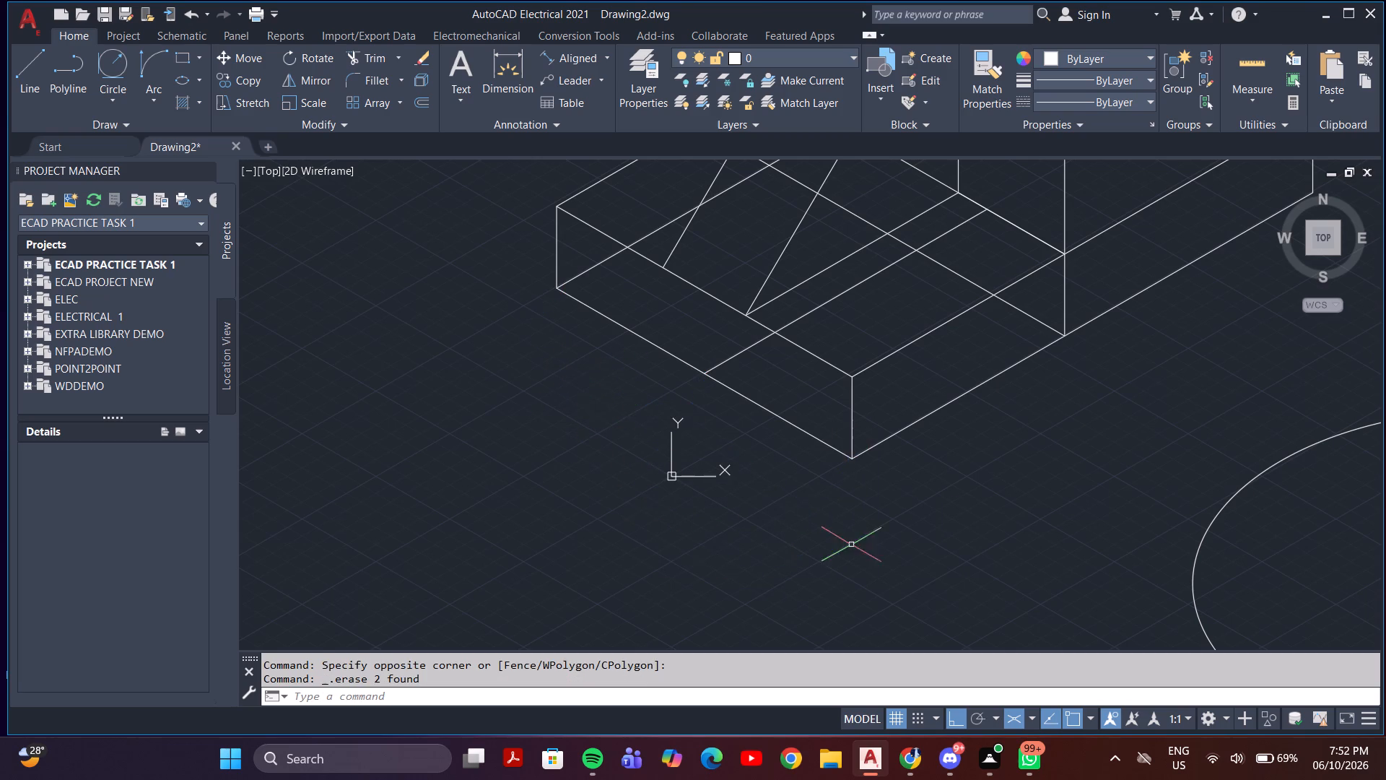
Examine the parallel lines across the base at the raised block's foot and compare them with the base's lower front-left edge.
scroll(938, 513, down, 3)
middle_drag(954, 530, 679, 576)
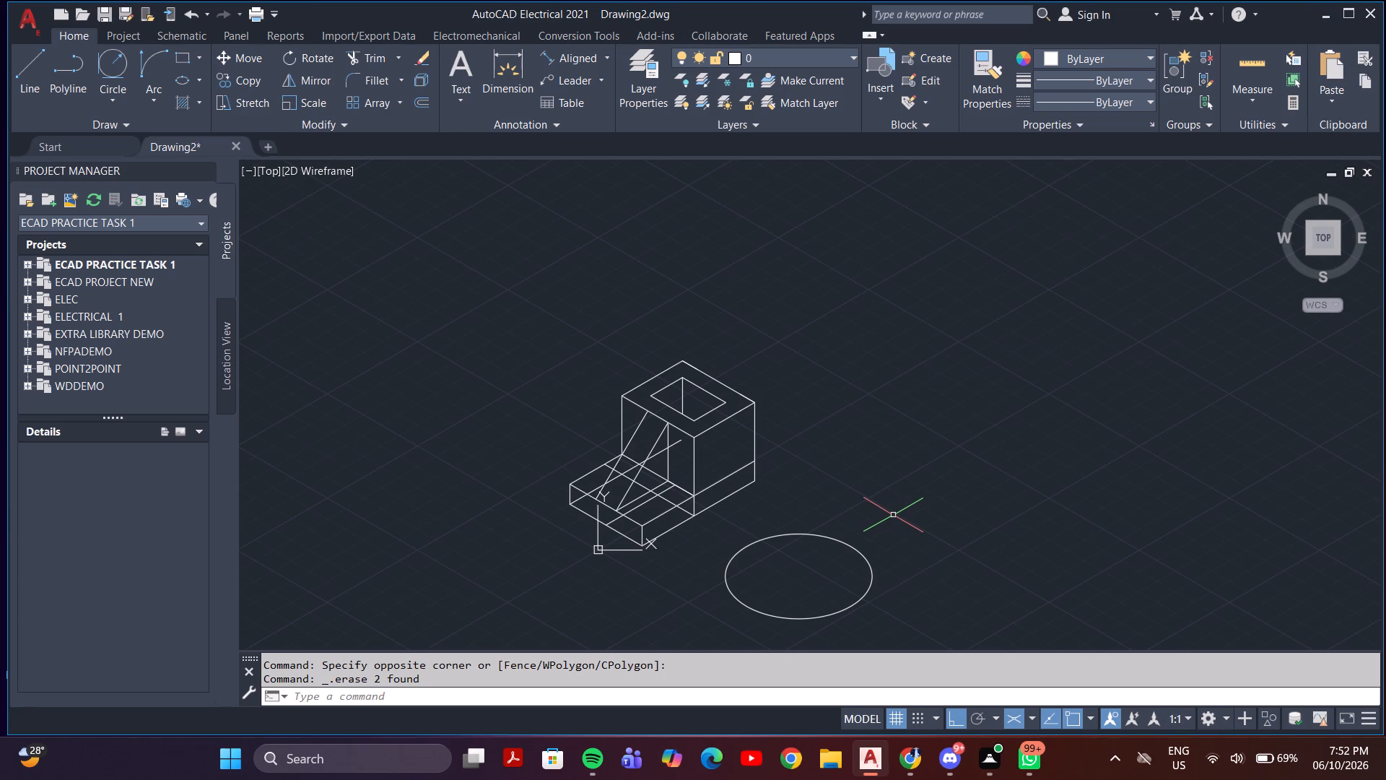
middle_drag(692, 489, 830, 339)
scroll(759, 363, up, 2)
middle_drag(749, 372, 710, 464)
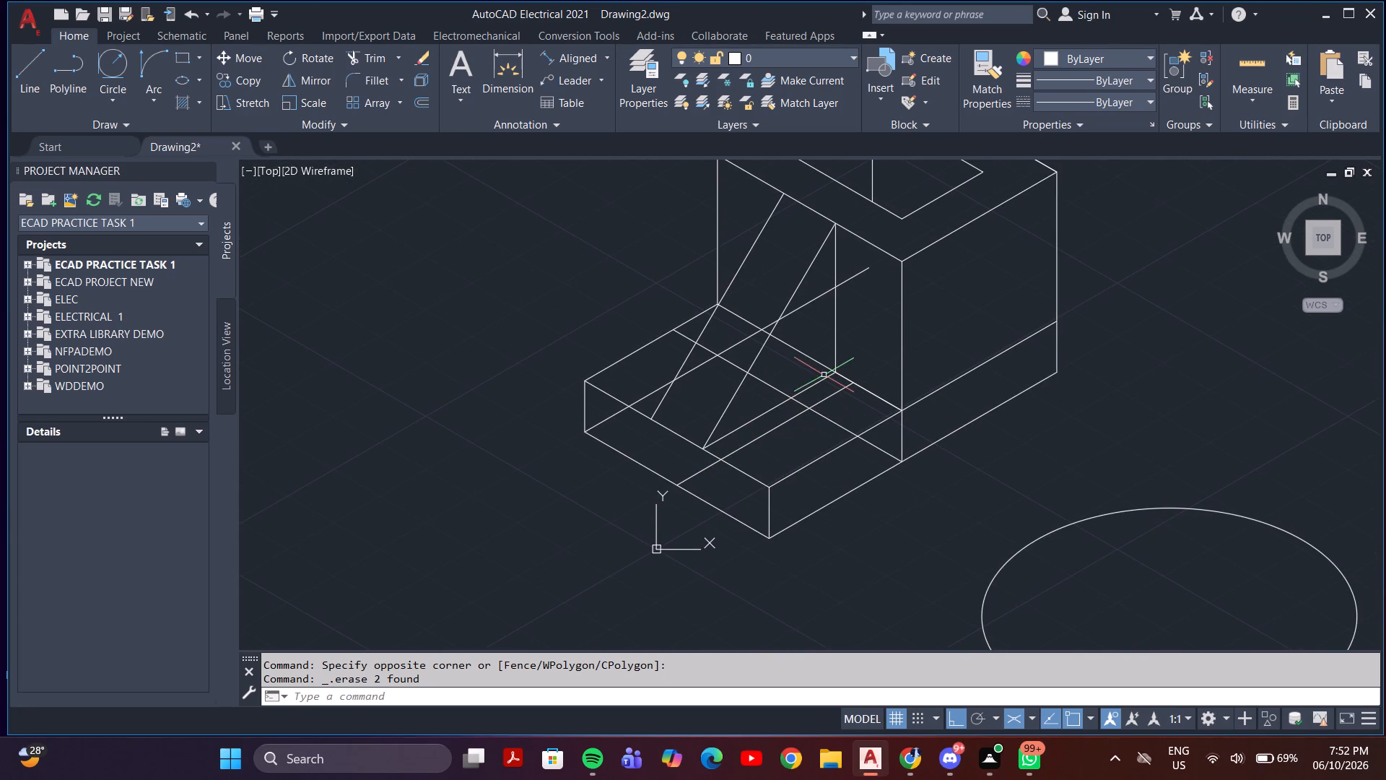
click(803, 355)
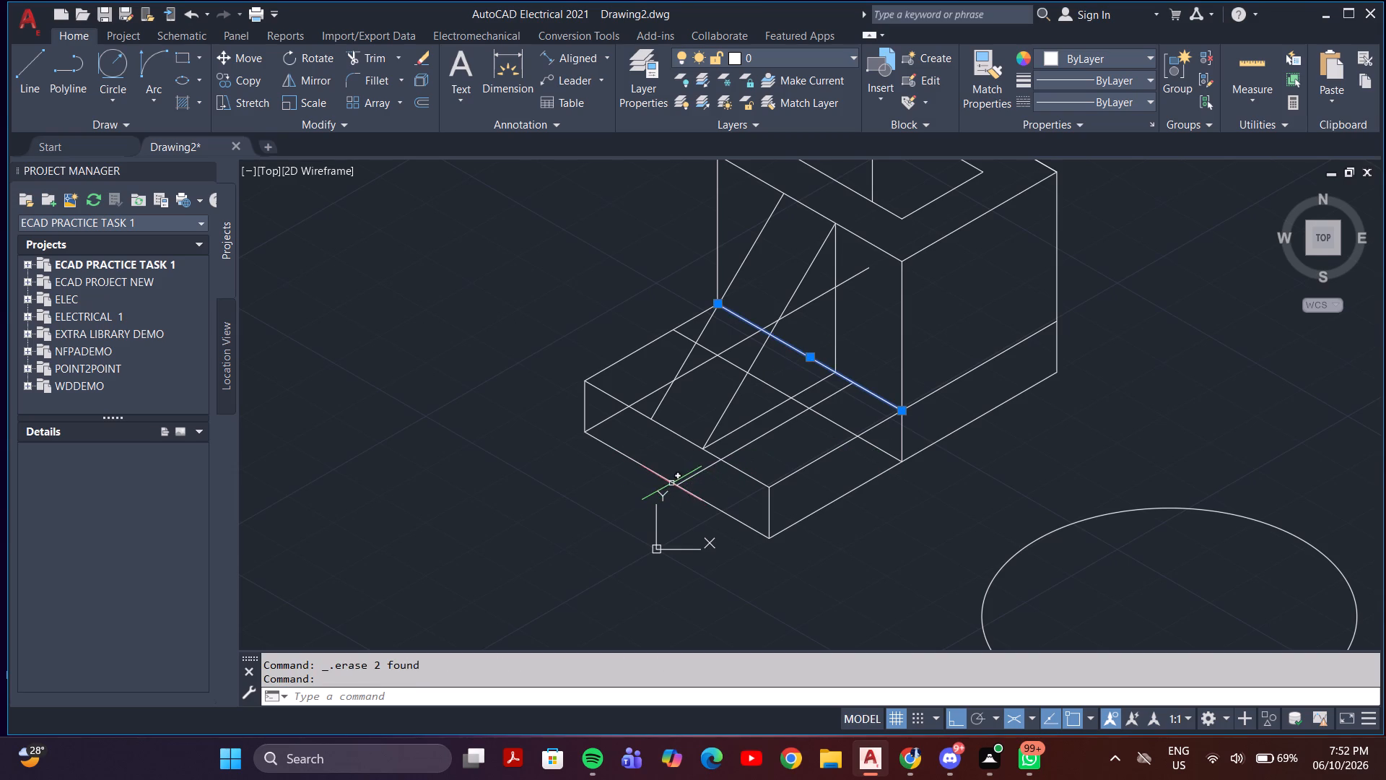
click(829, 423)
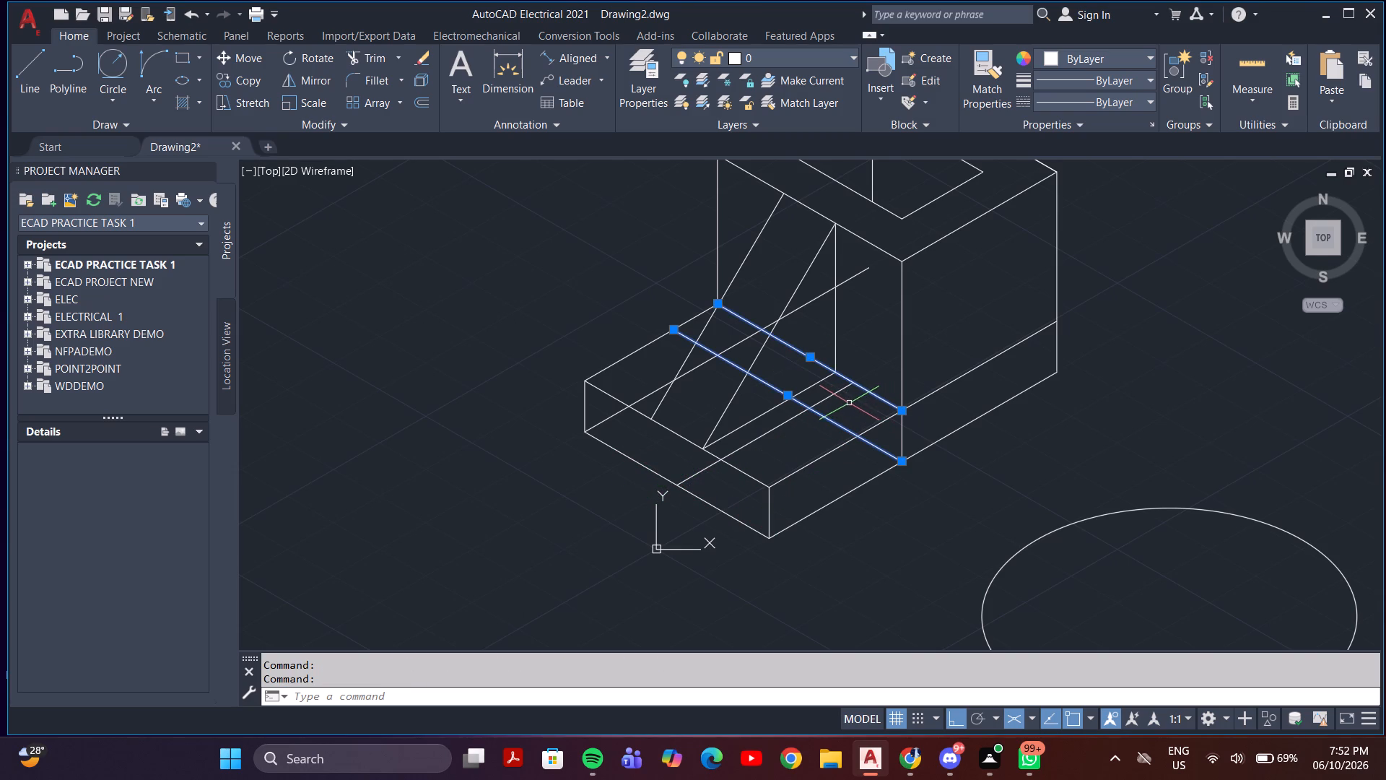
key(Escape)
scroll(810, 410, up, 2)
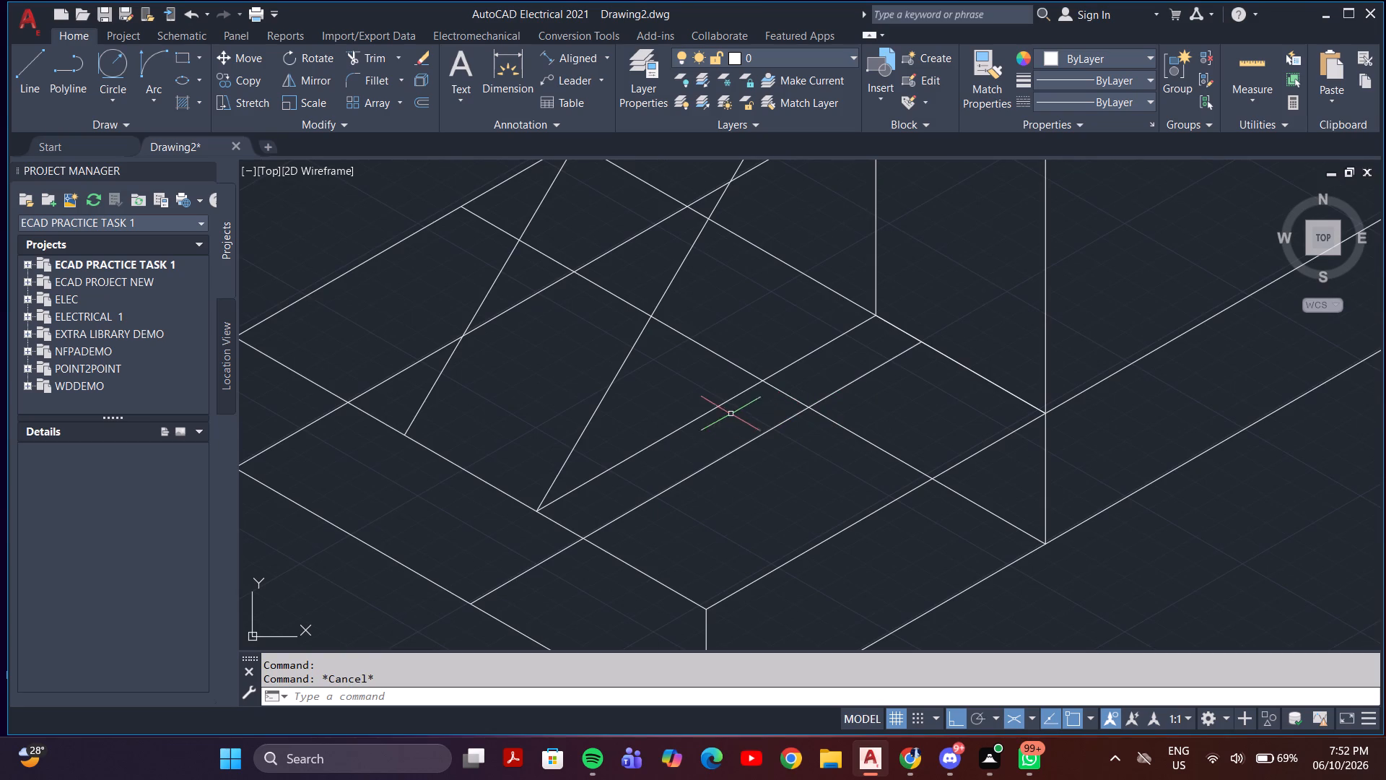
scroll(714, 408, down, 2)
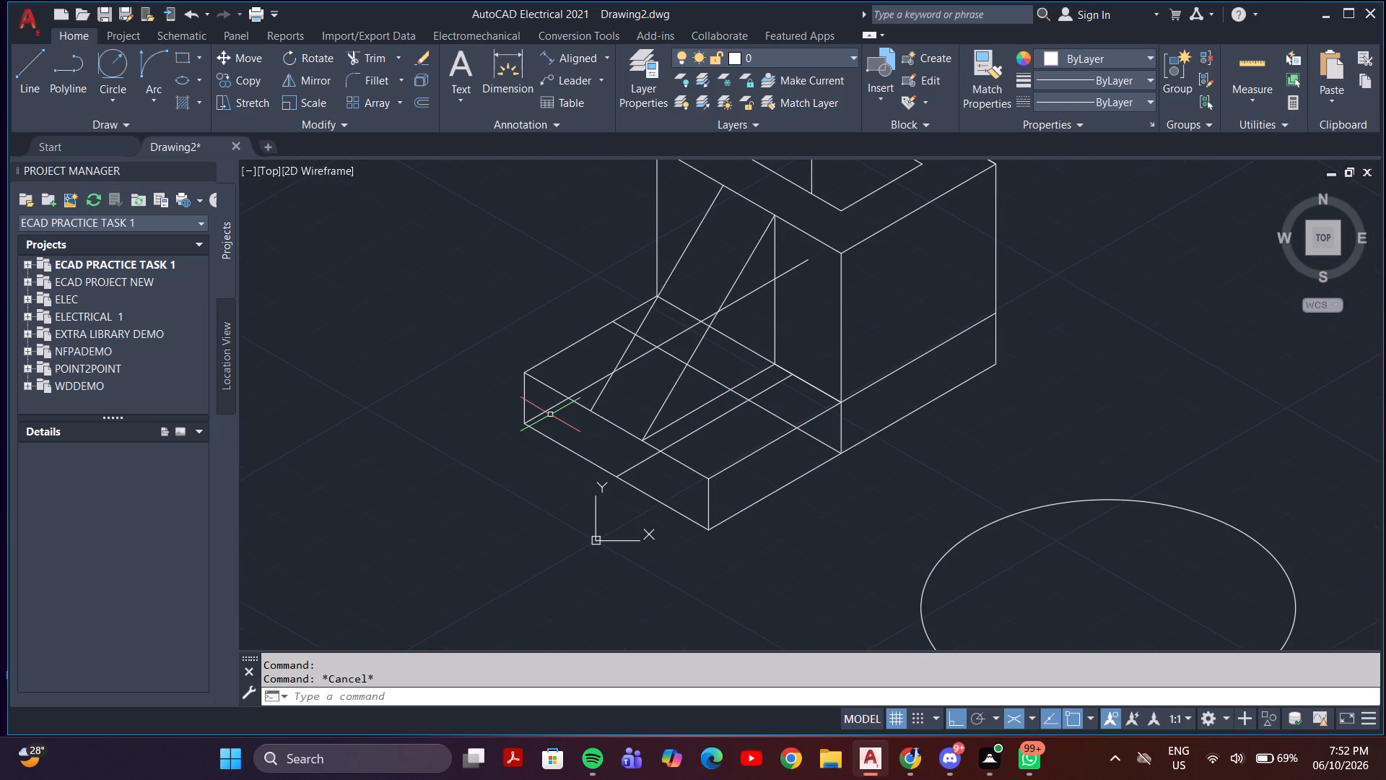
click(764, 409)
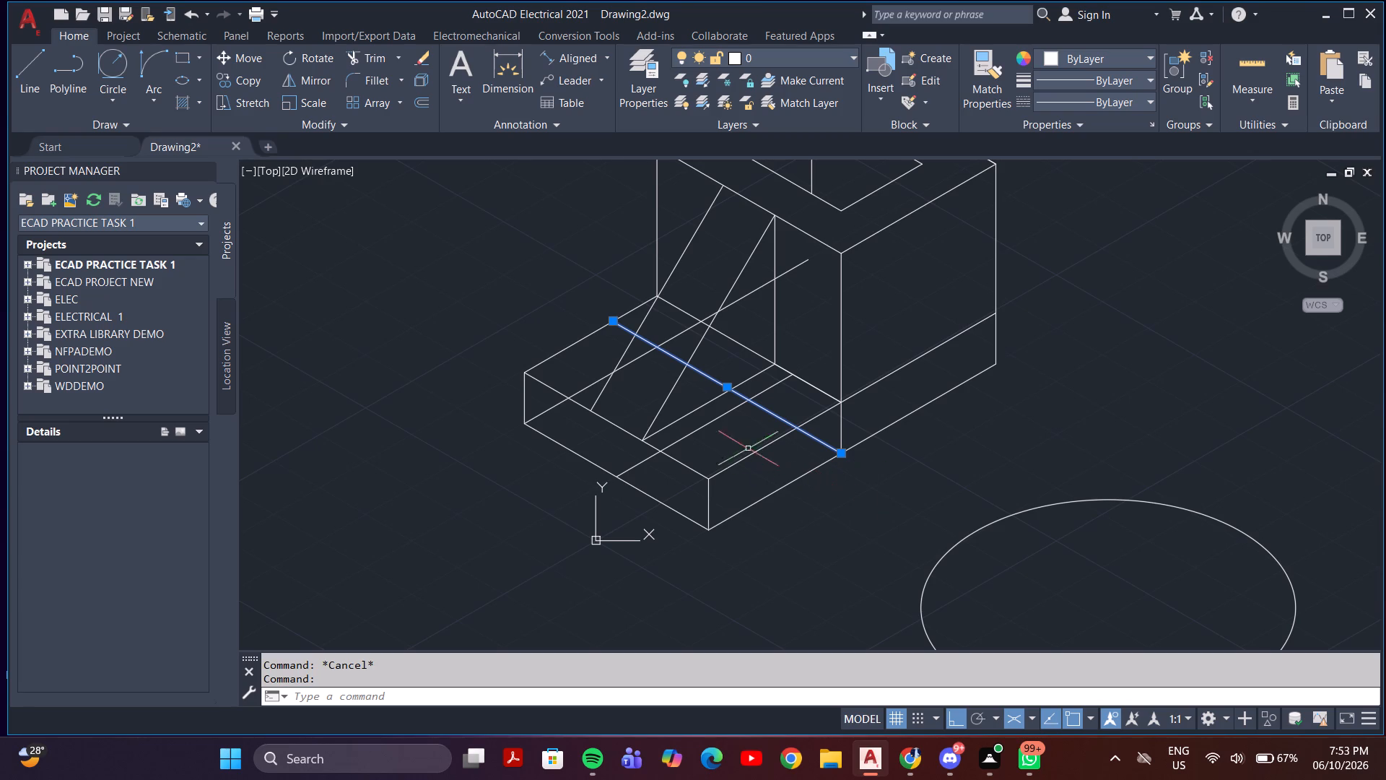
click(637, 489)
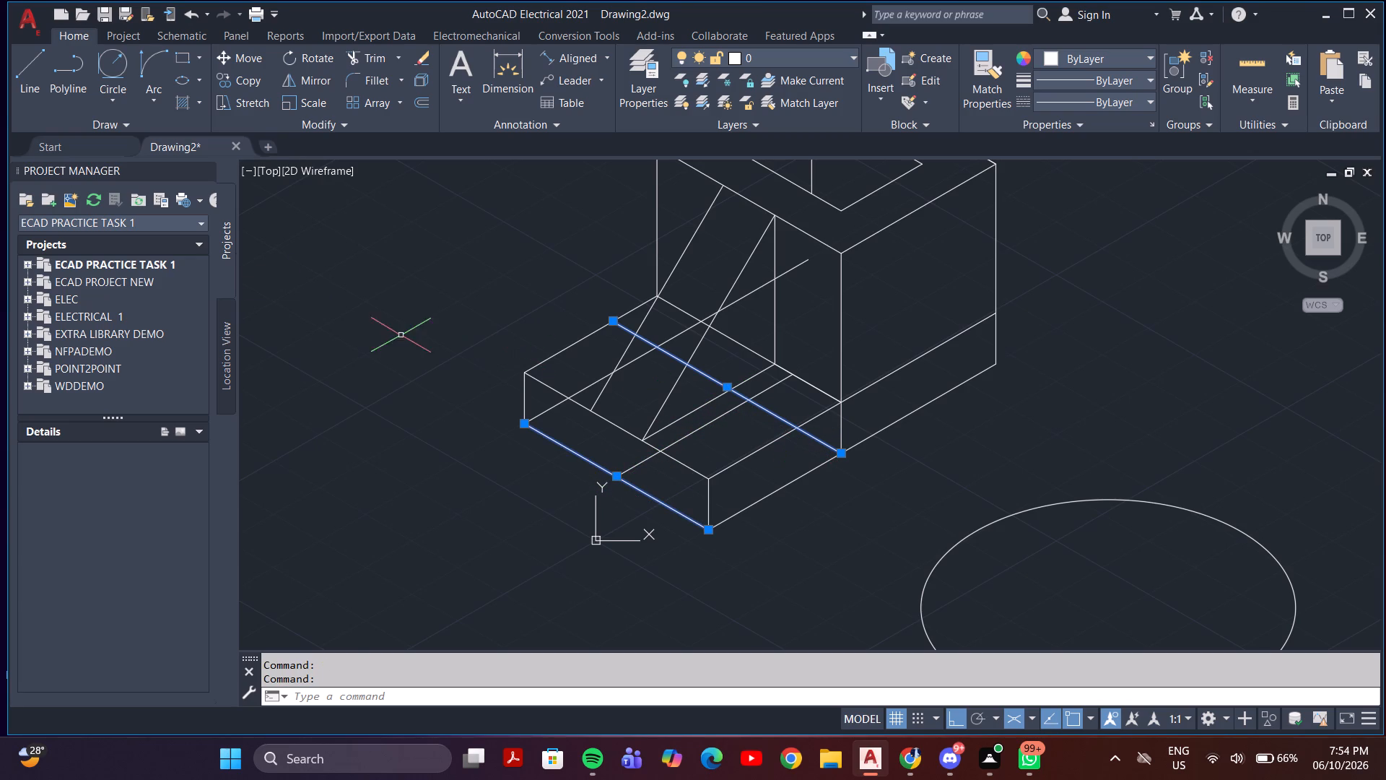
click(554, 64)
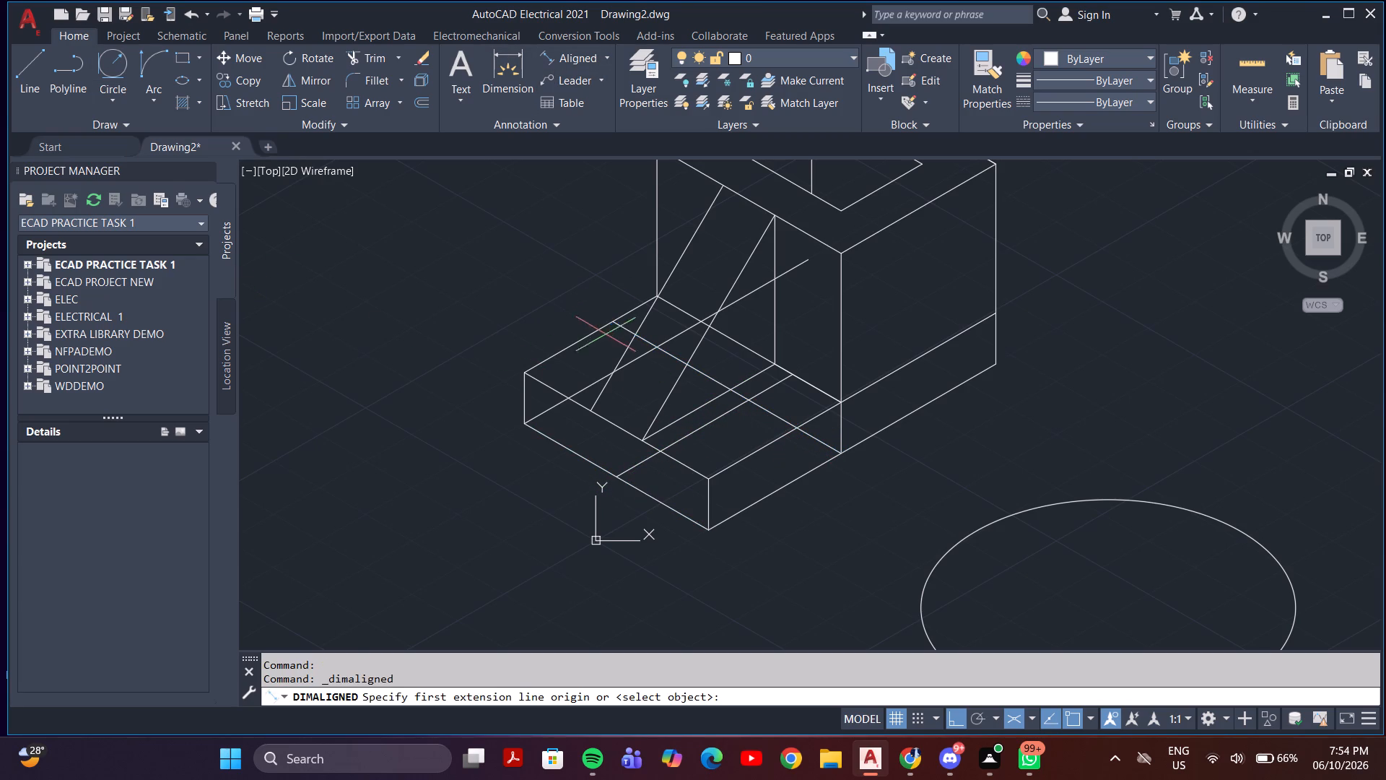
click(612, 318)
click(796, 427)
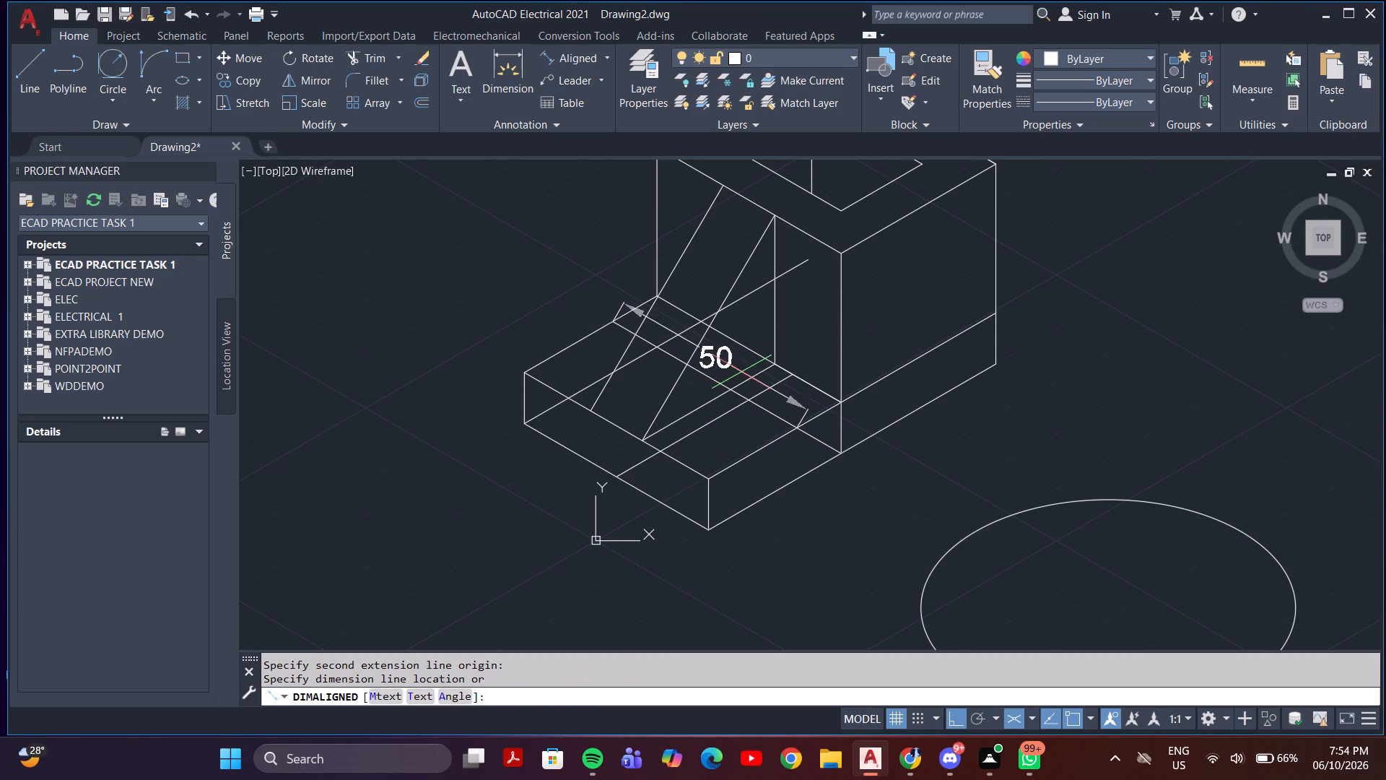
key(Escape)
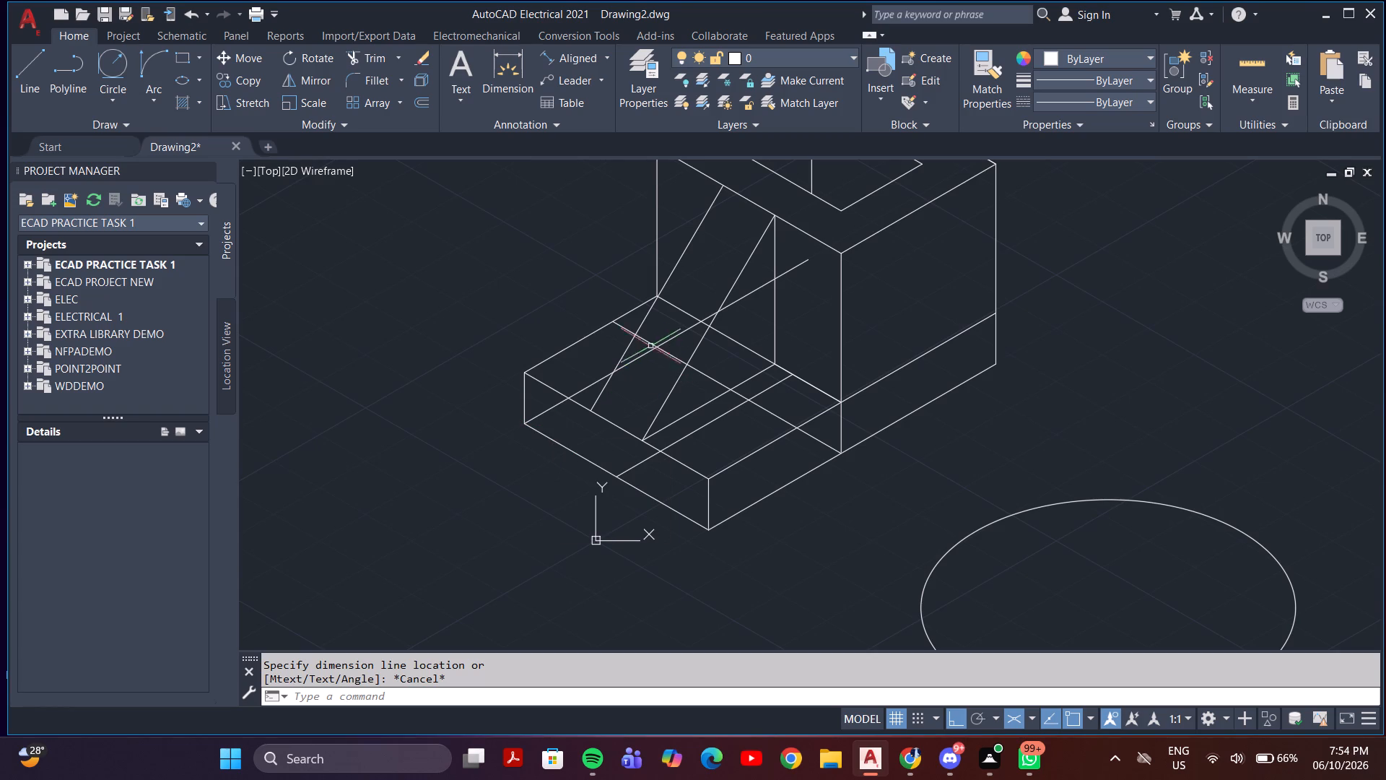
Delete the line crossing the base's underside from the lower front-right edge below the block's front corner.
click(624, 329)
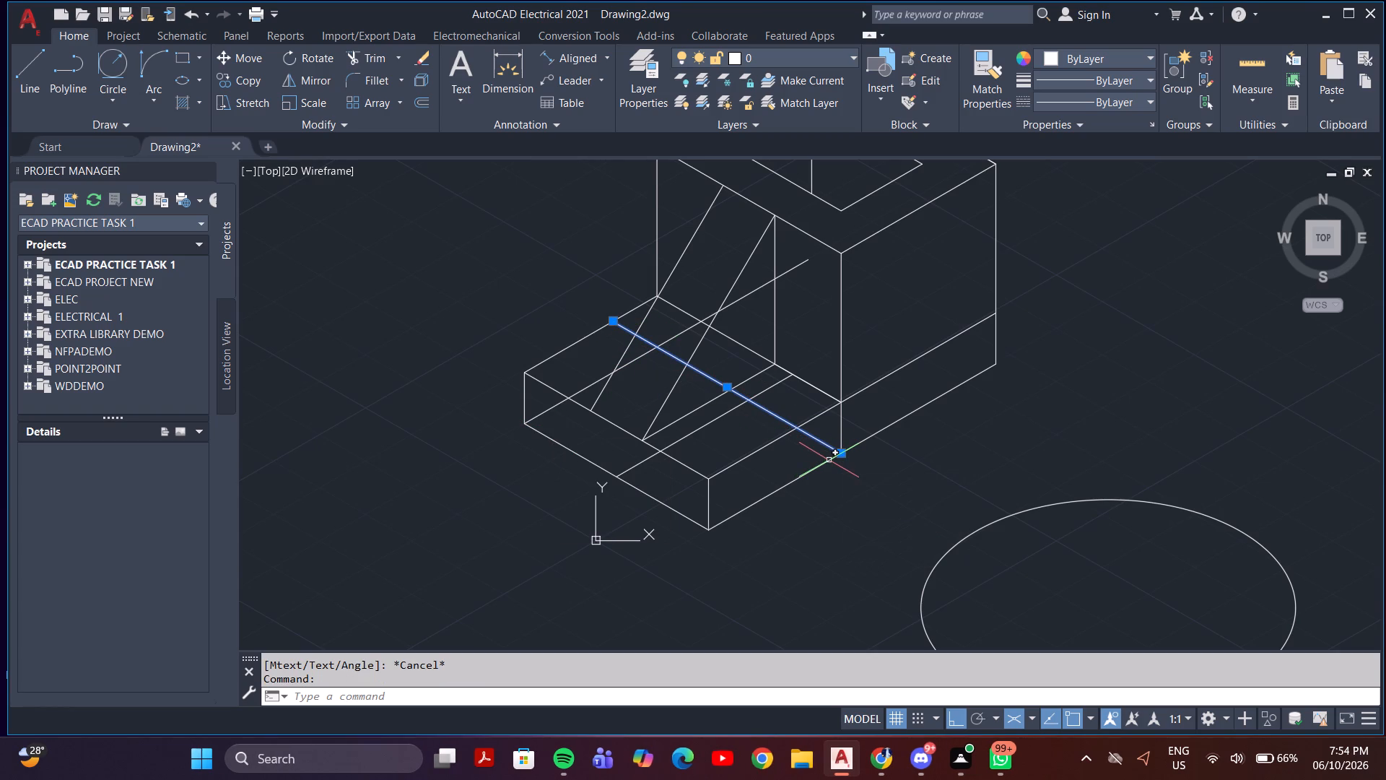
key(Delete)
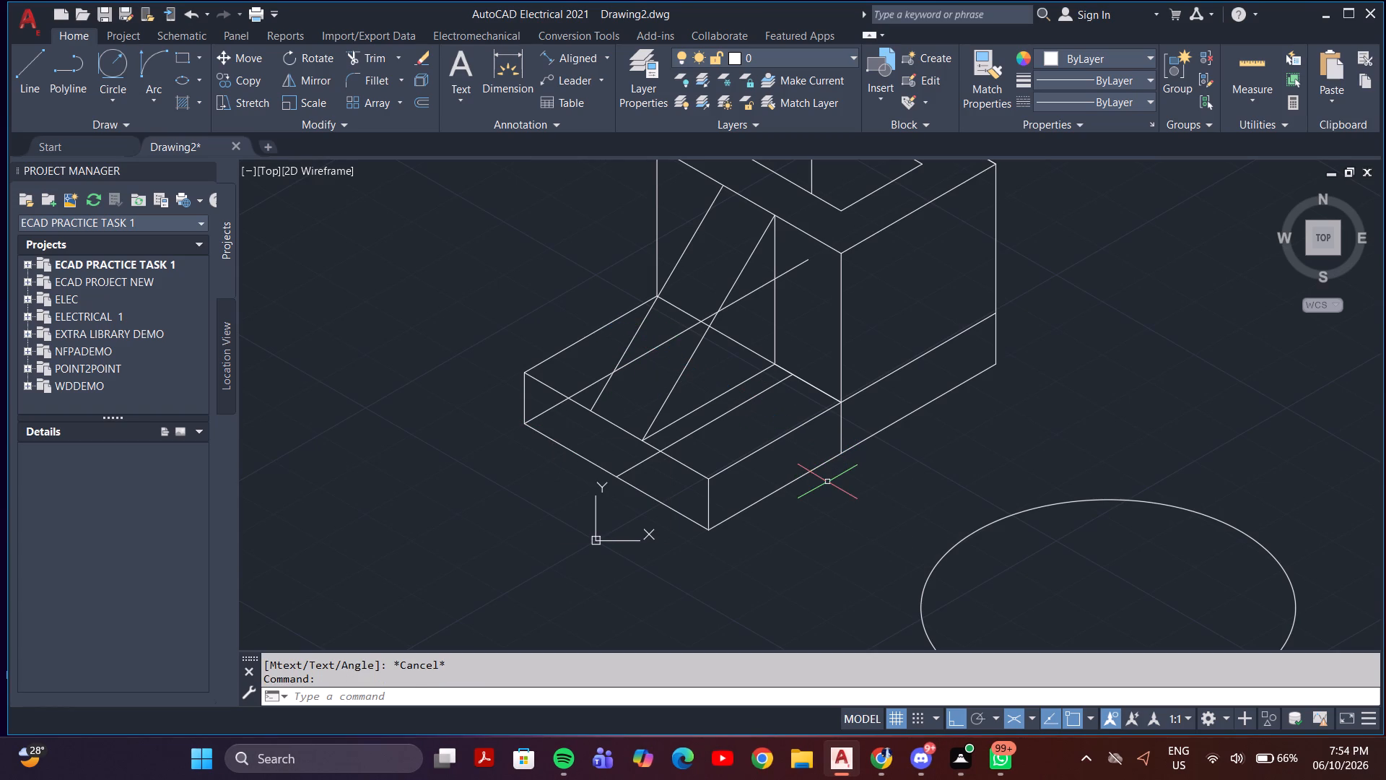
Draw a line across the base's underside from the lower front-right edge below the block's front corner to the hidden lower back-left edge.
key(l)
key(Return)
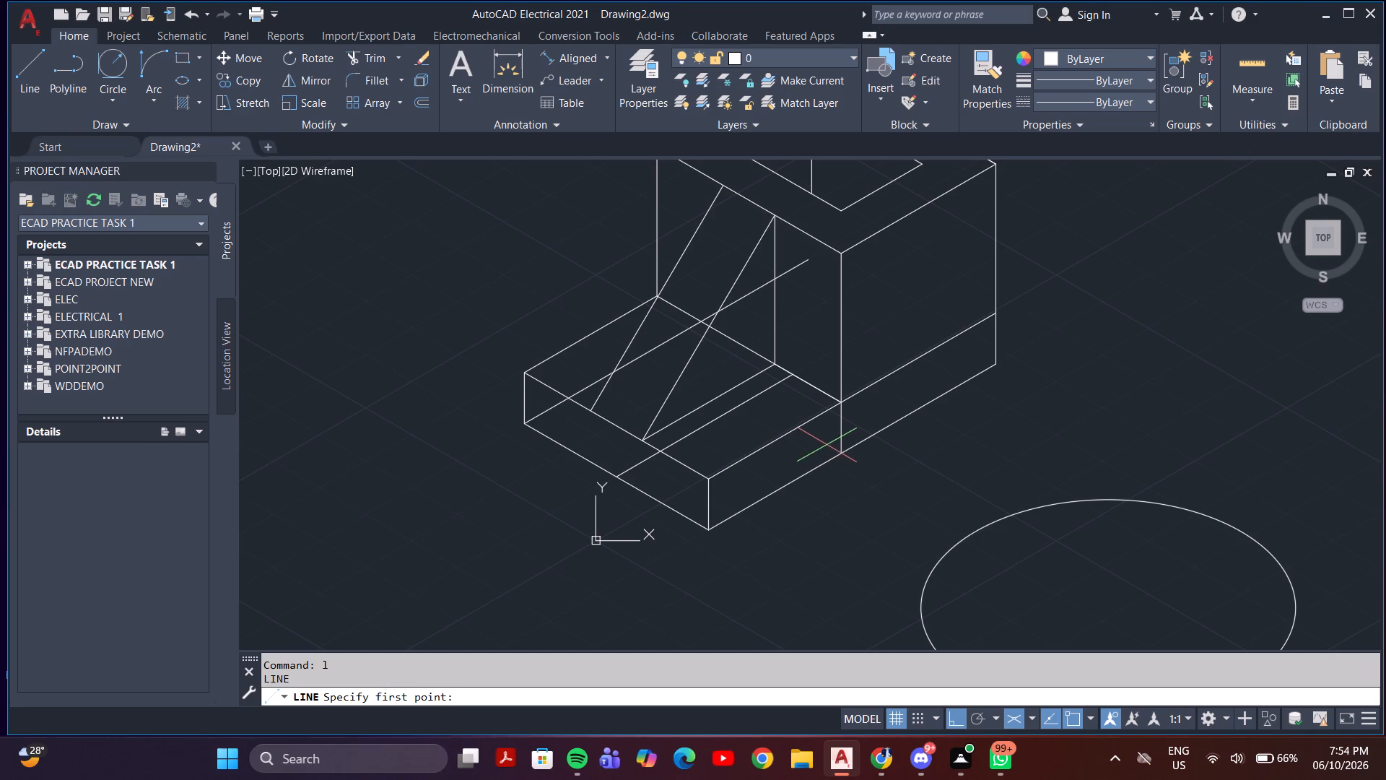
click(842, 452)
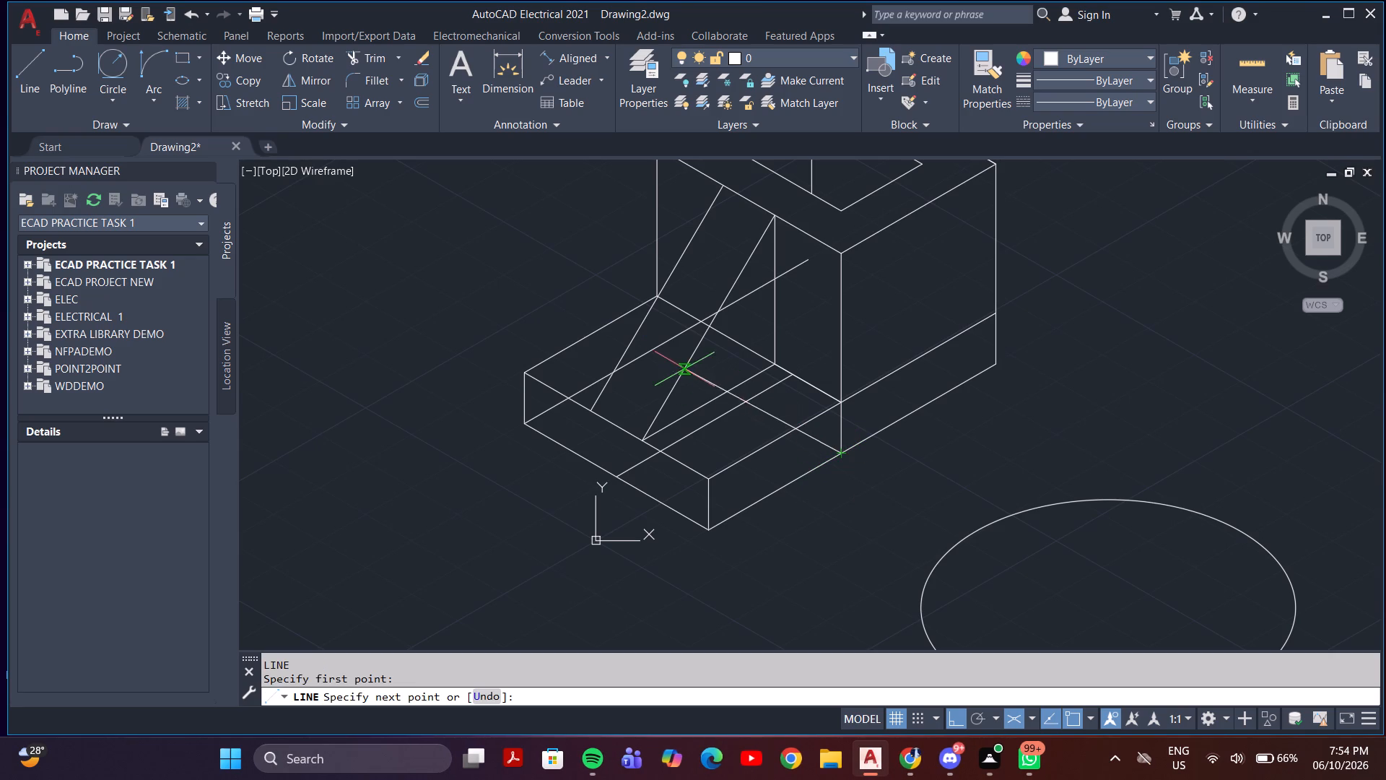
click(656, 347)
key(Escape)
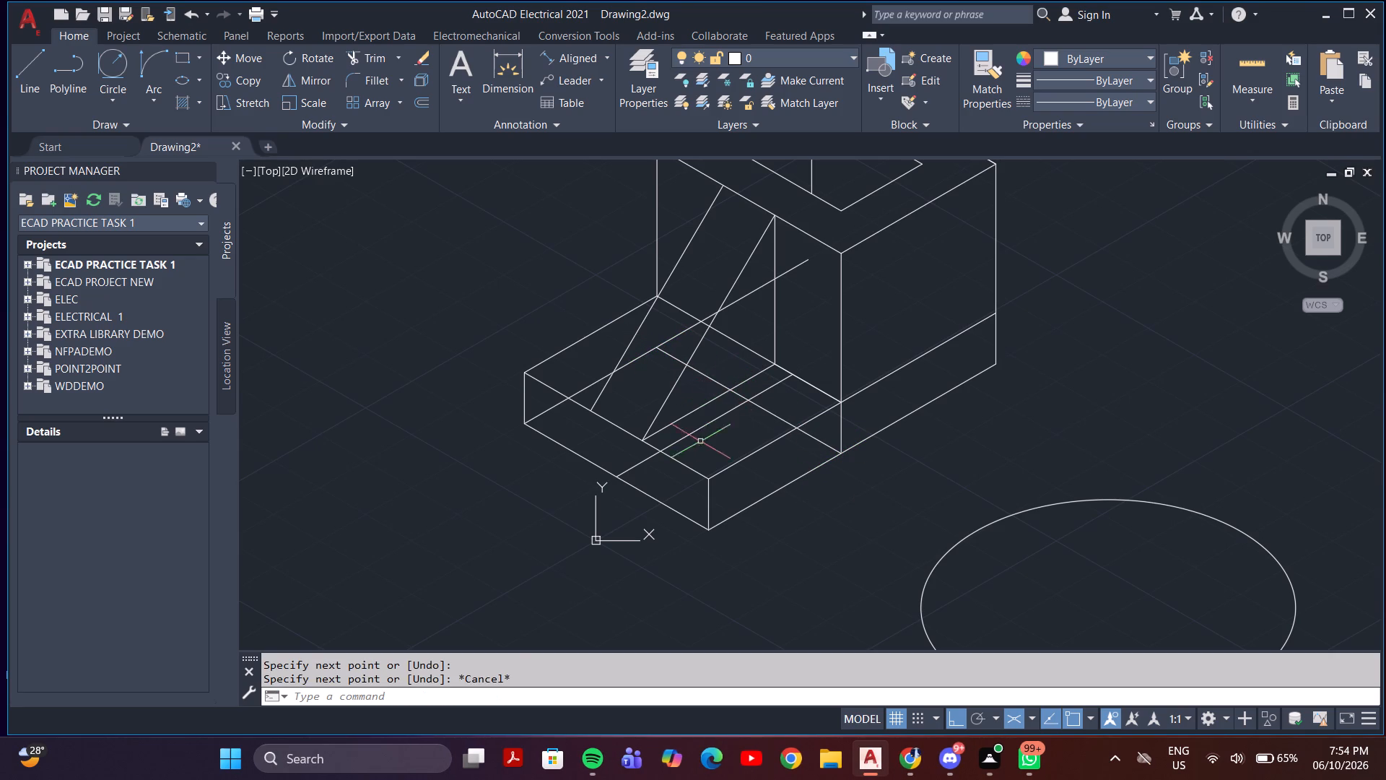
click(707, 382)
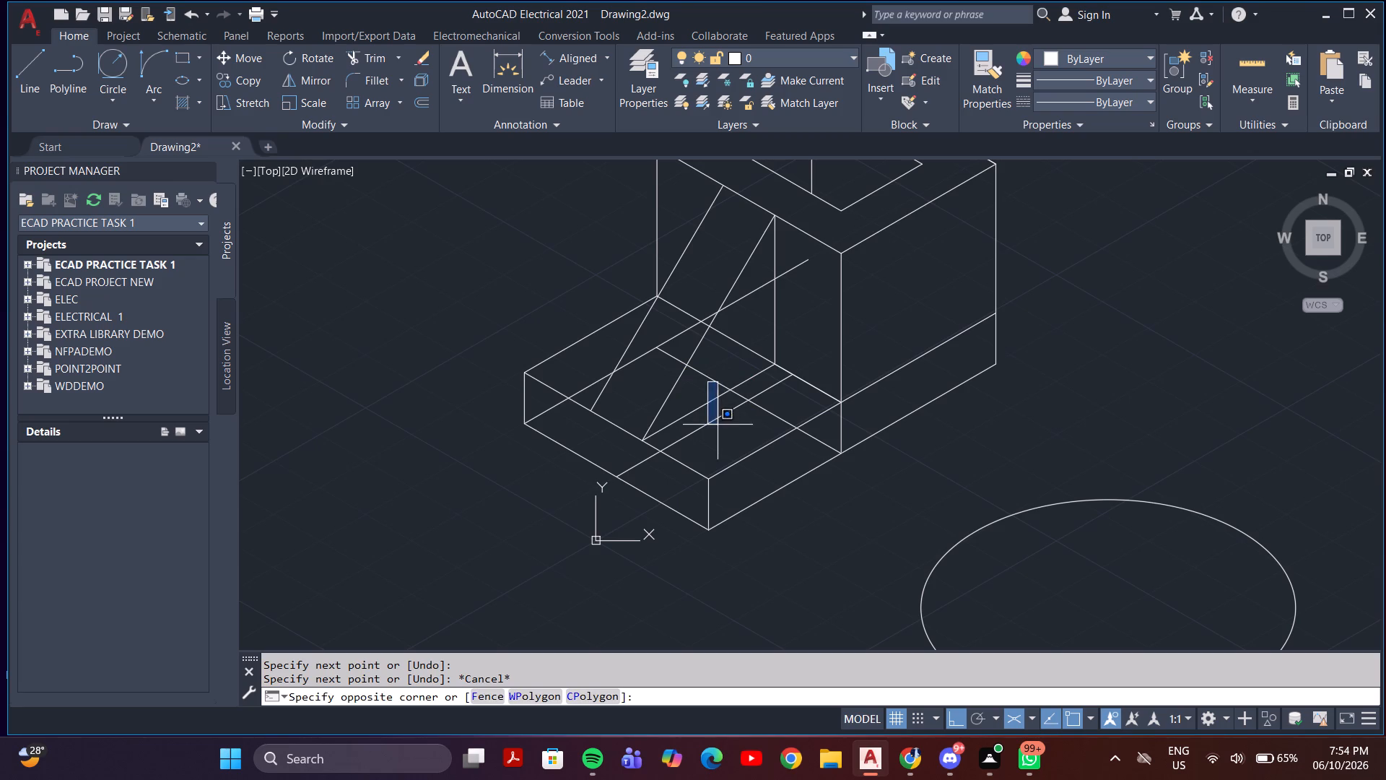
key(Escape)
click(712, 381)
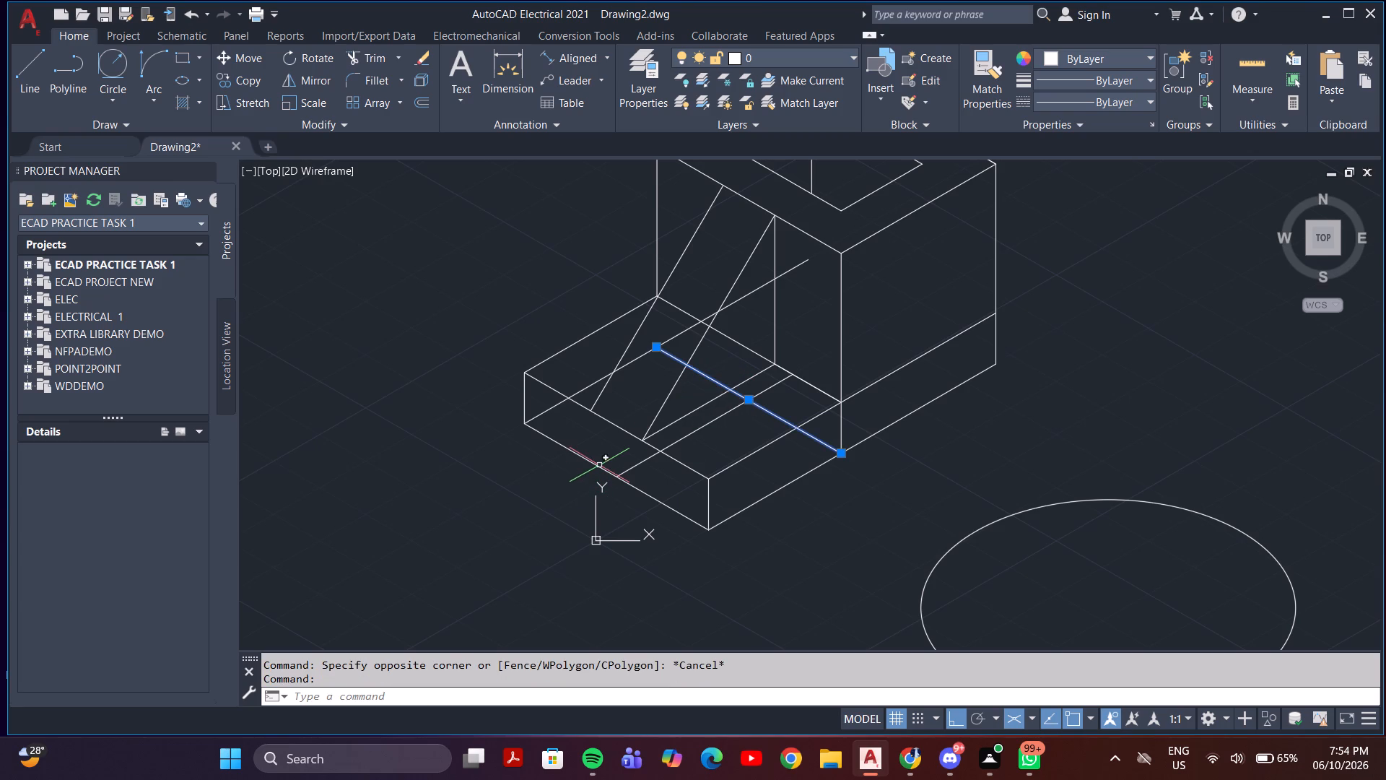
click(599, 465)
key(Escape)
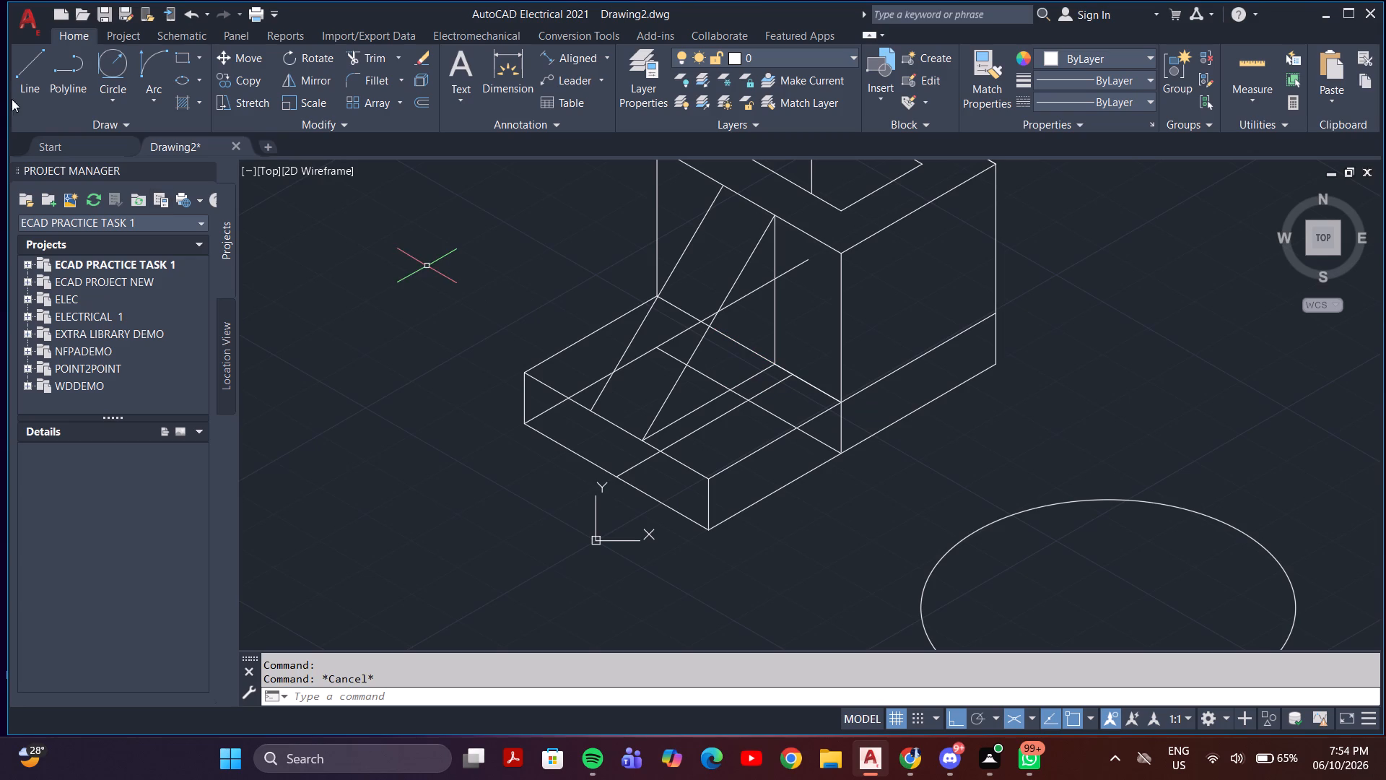
Delete the isocircle lying in the empty area beside the part.
click(1014, 522)
click(994, 557)
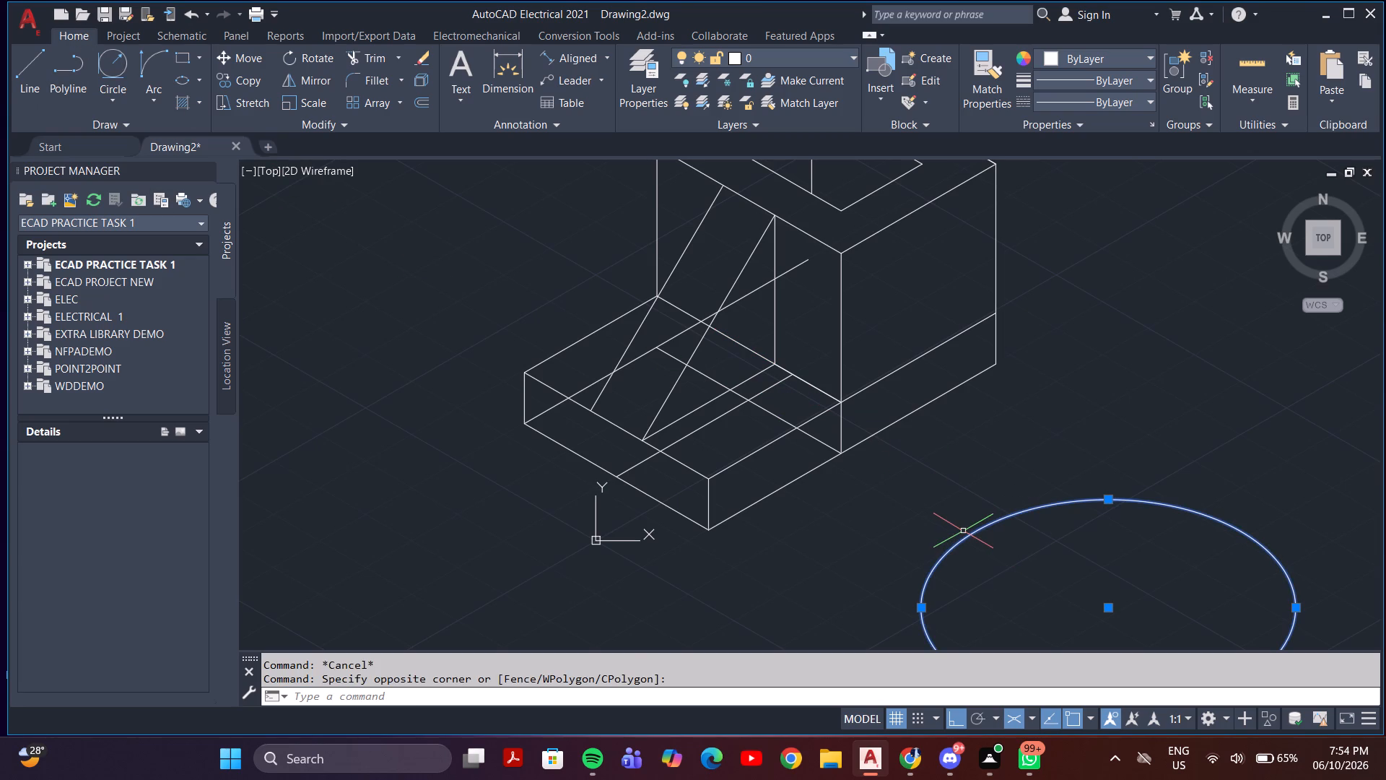
key(Delete)
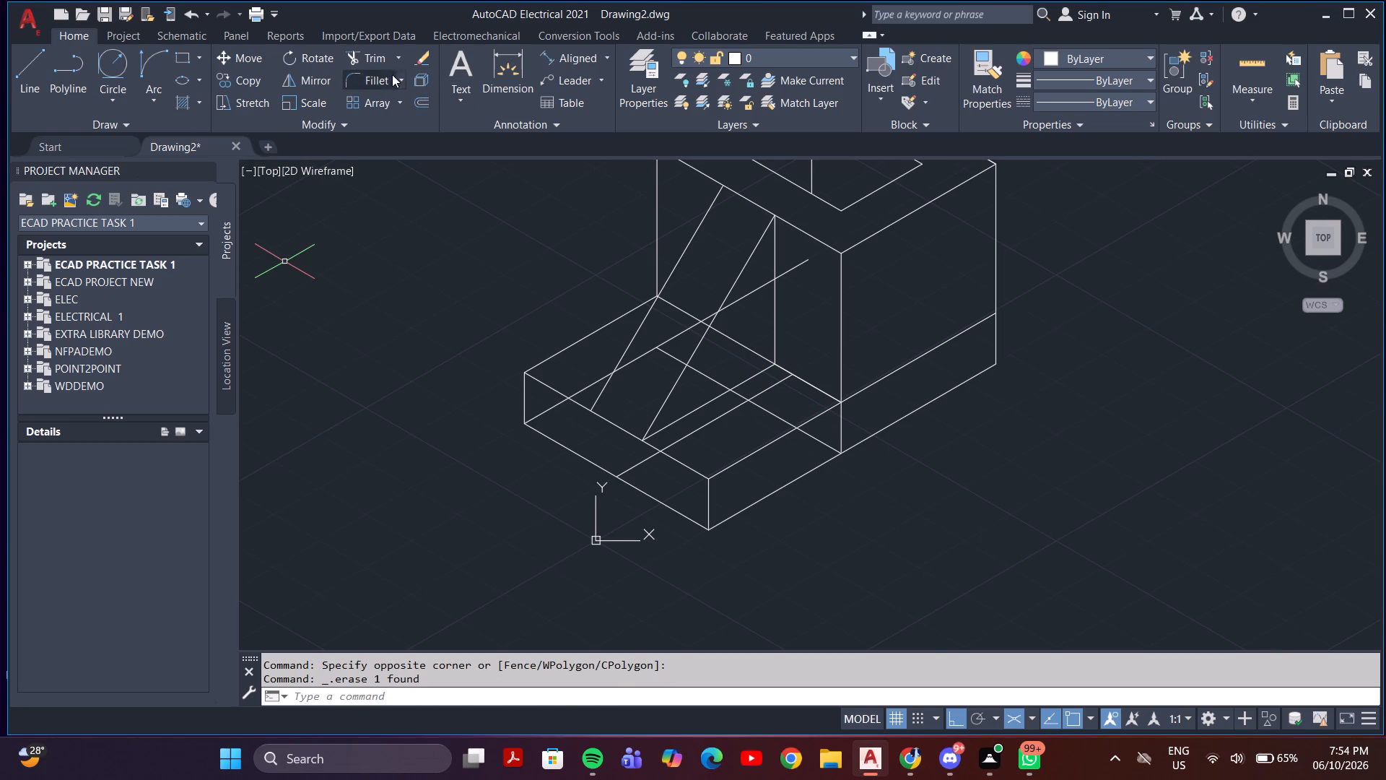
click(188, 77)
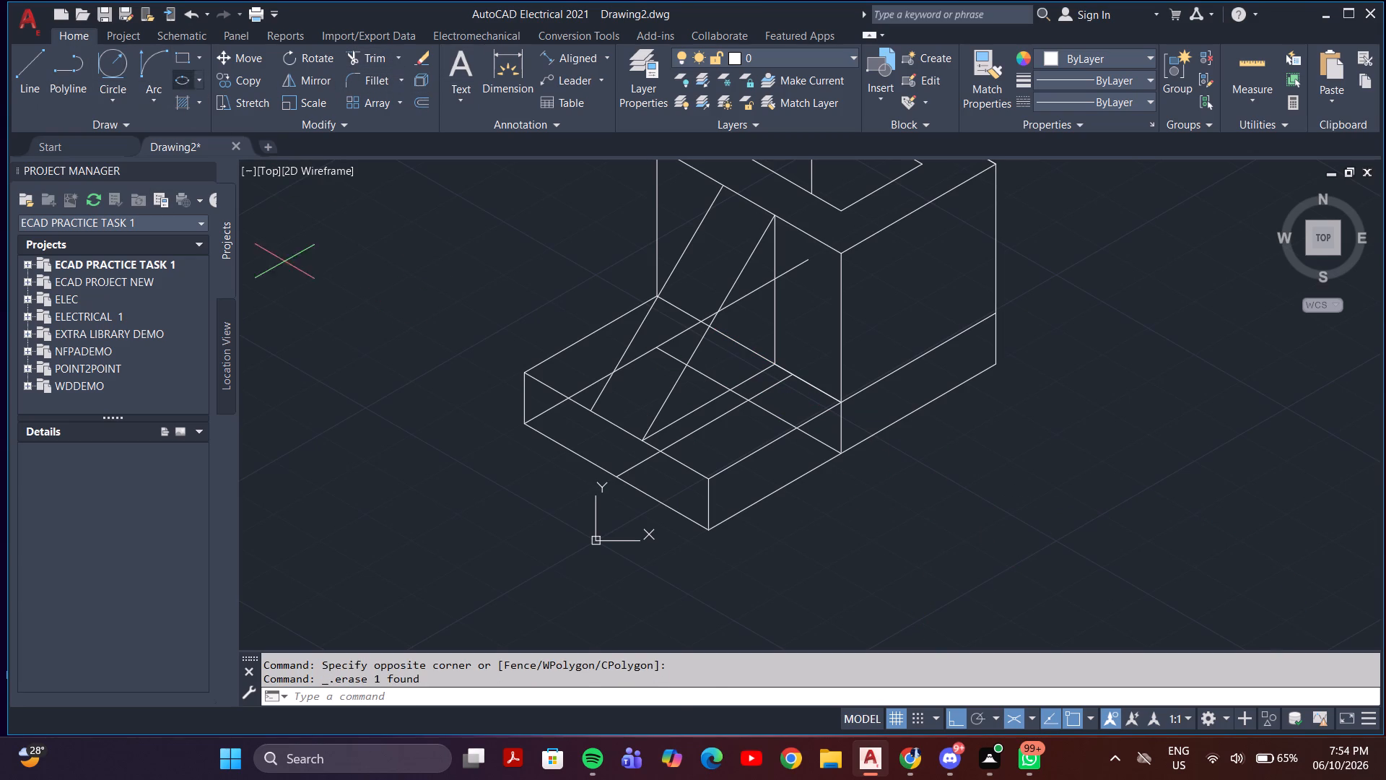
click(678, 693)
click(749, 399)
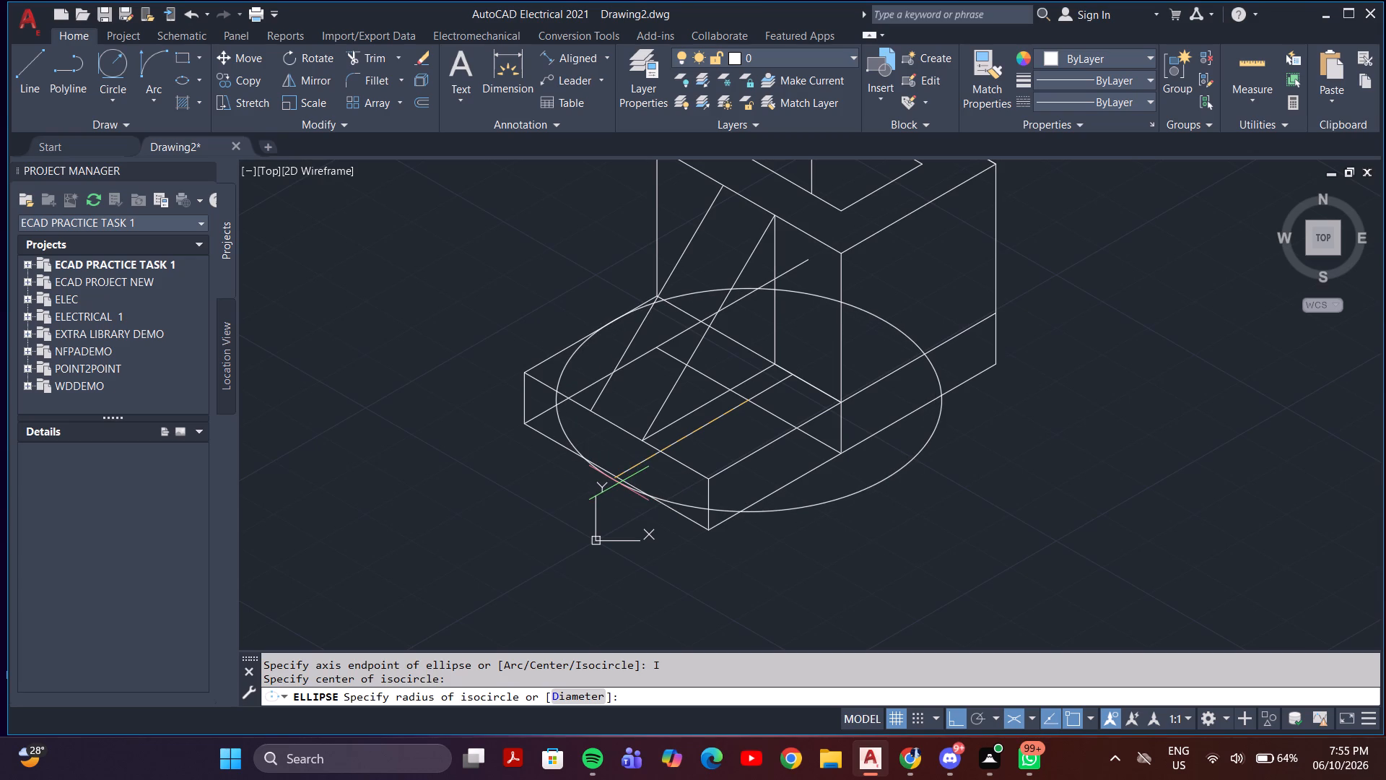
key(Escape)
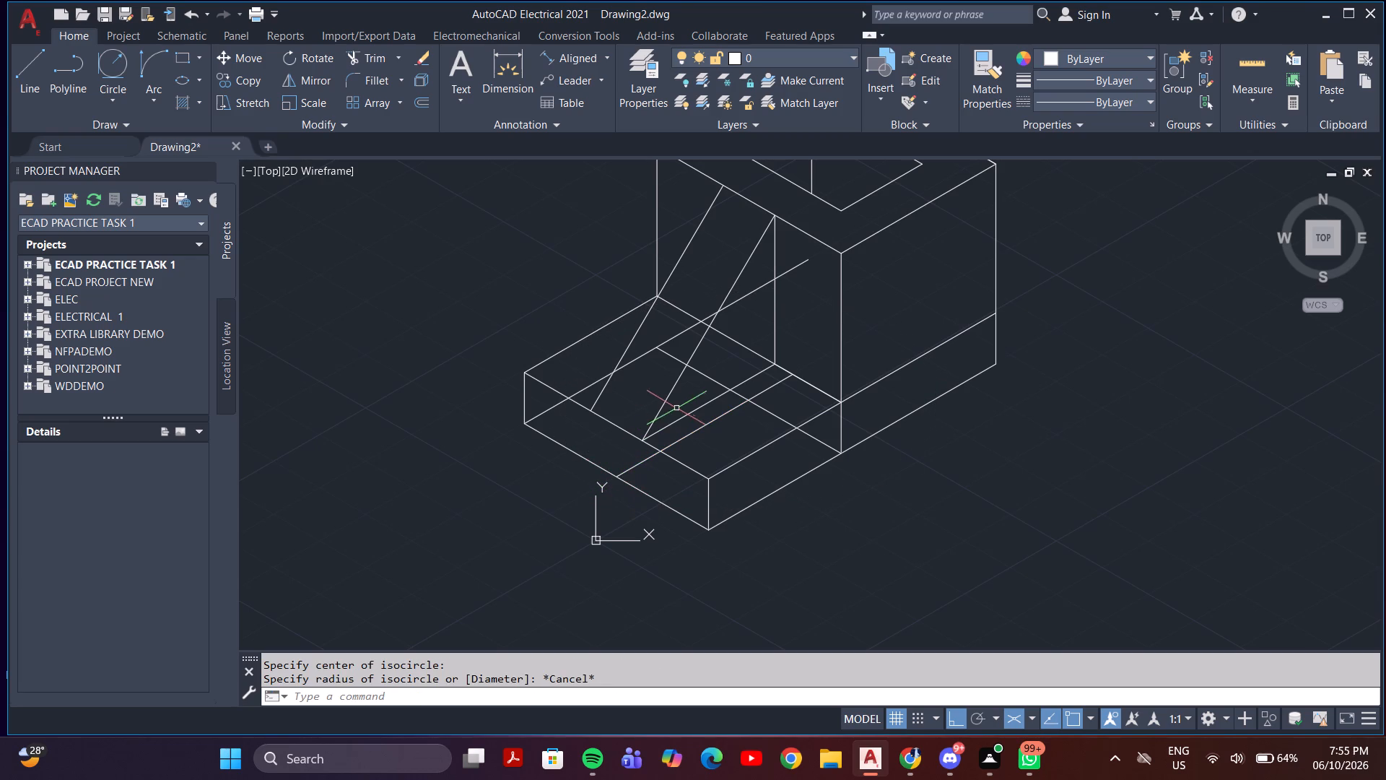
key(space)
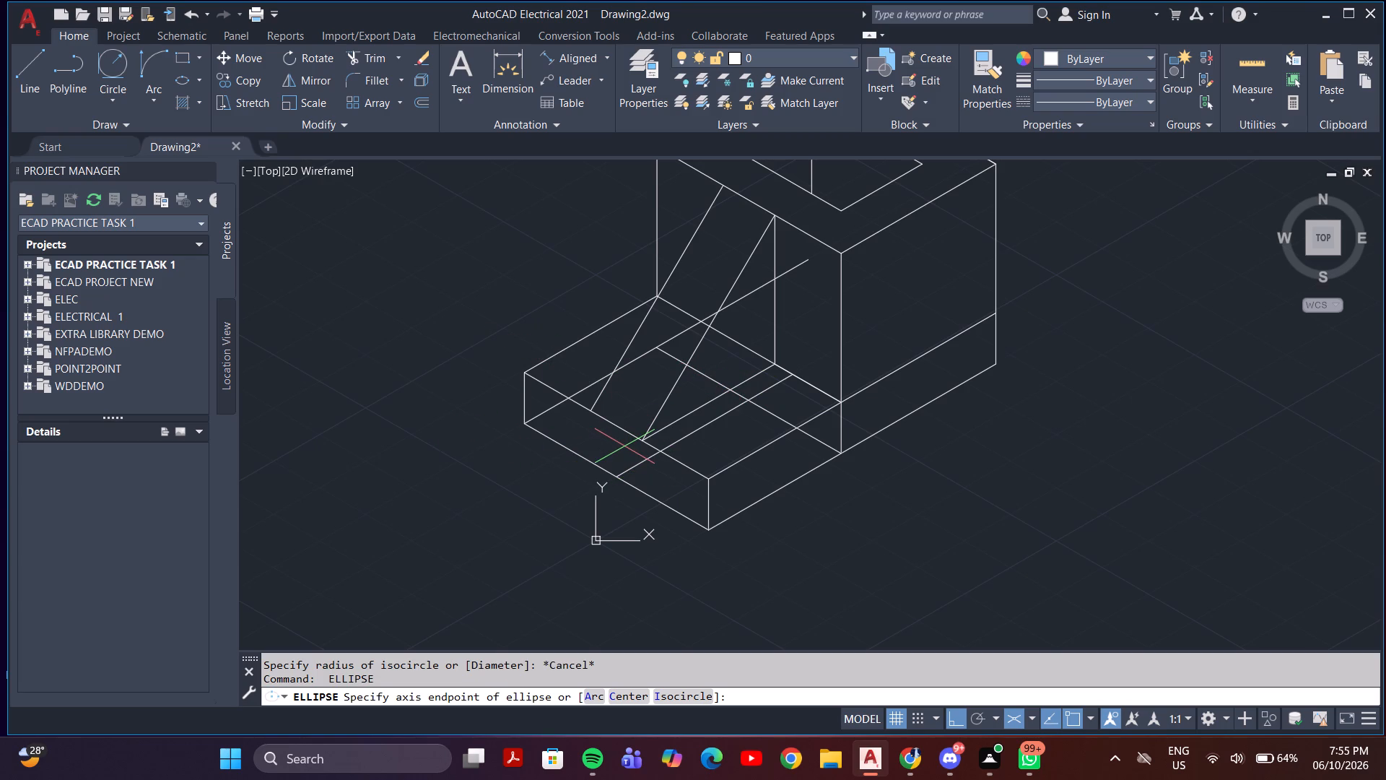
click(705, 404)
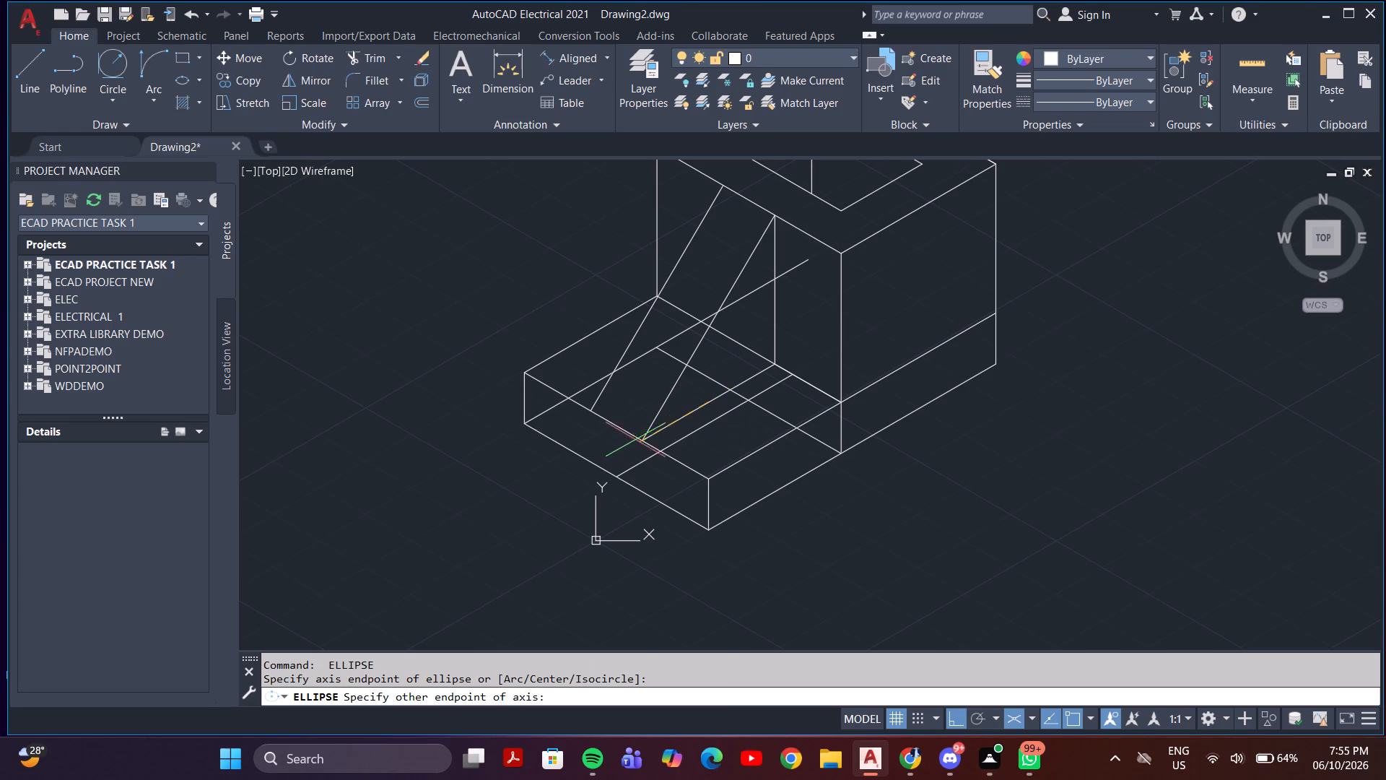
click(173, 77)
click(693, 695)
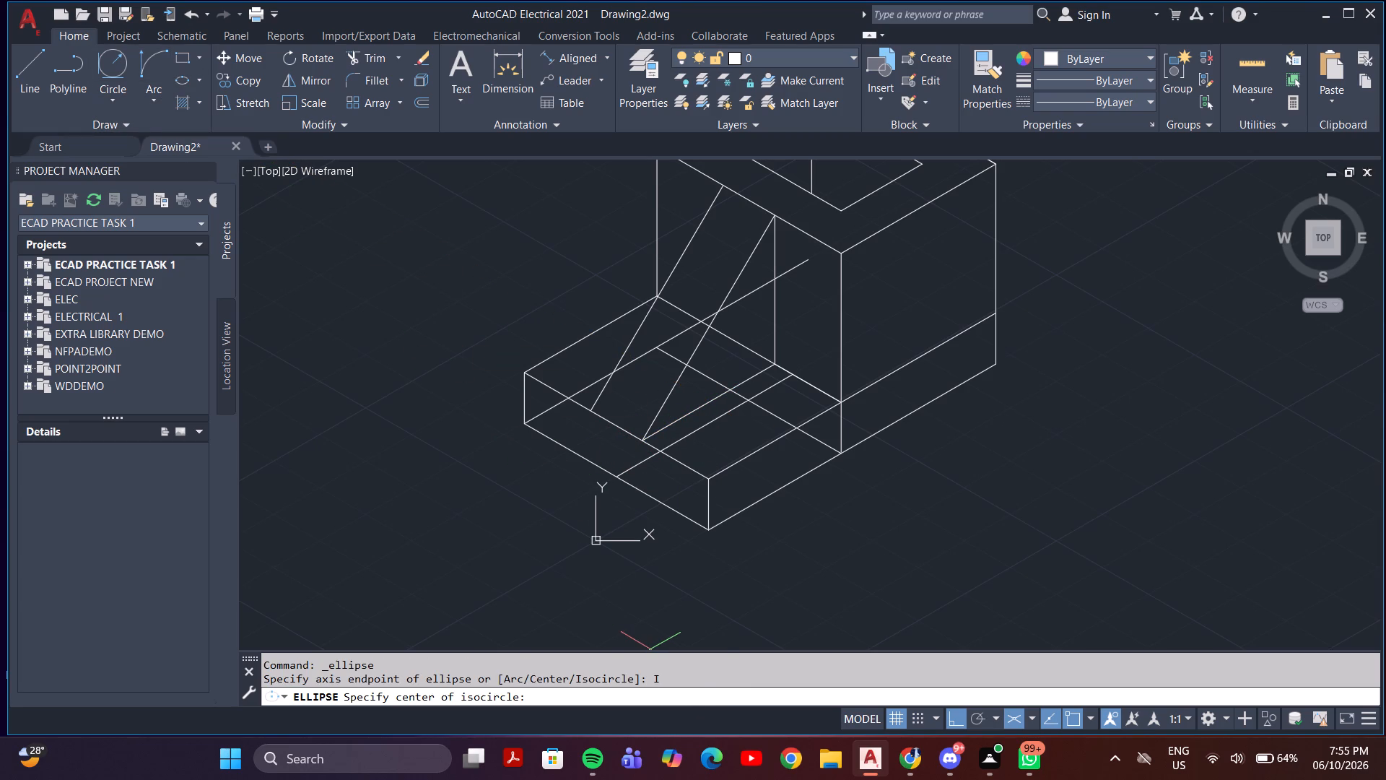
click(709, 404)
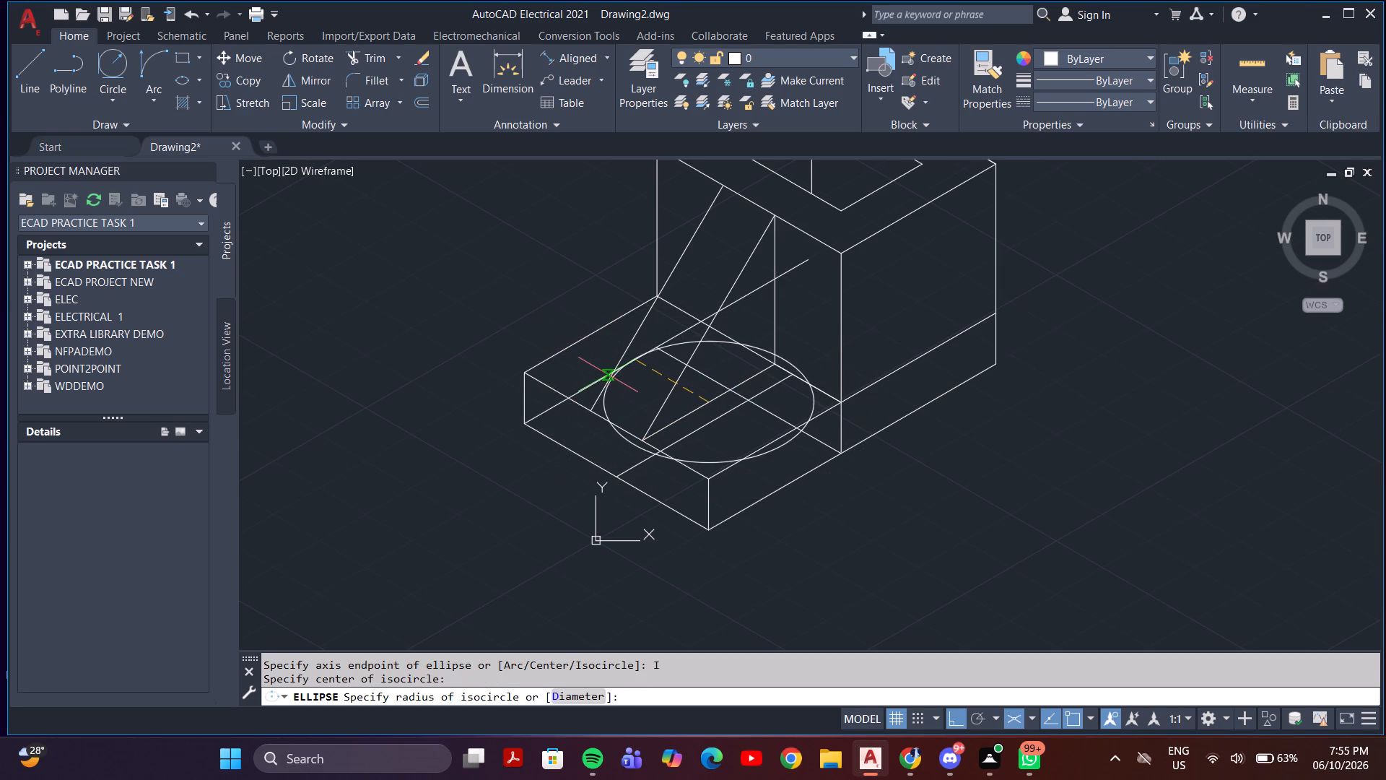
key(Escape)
Trim away the centre line on the base's underside and the outer end of the underside line below the raised block's front corner.
key(t)
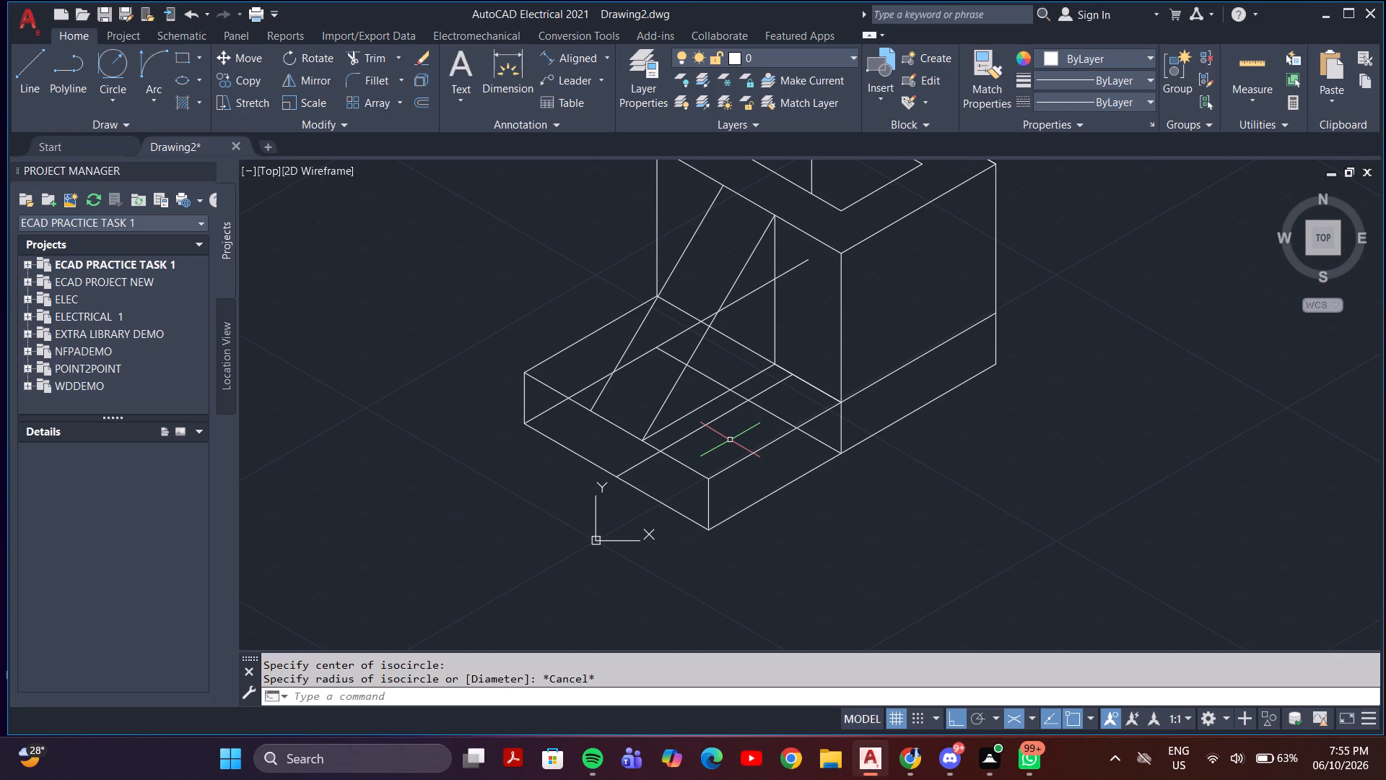
key(r)
key(Return)
click(733, 432)
click(720, 414)
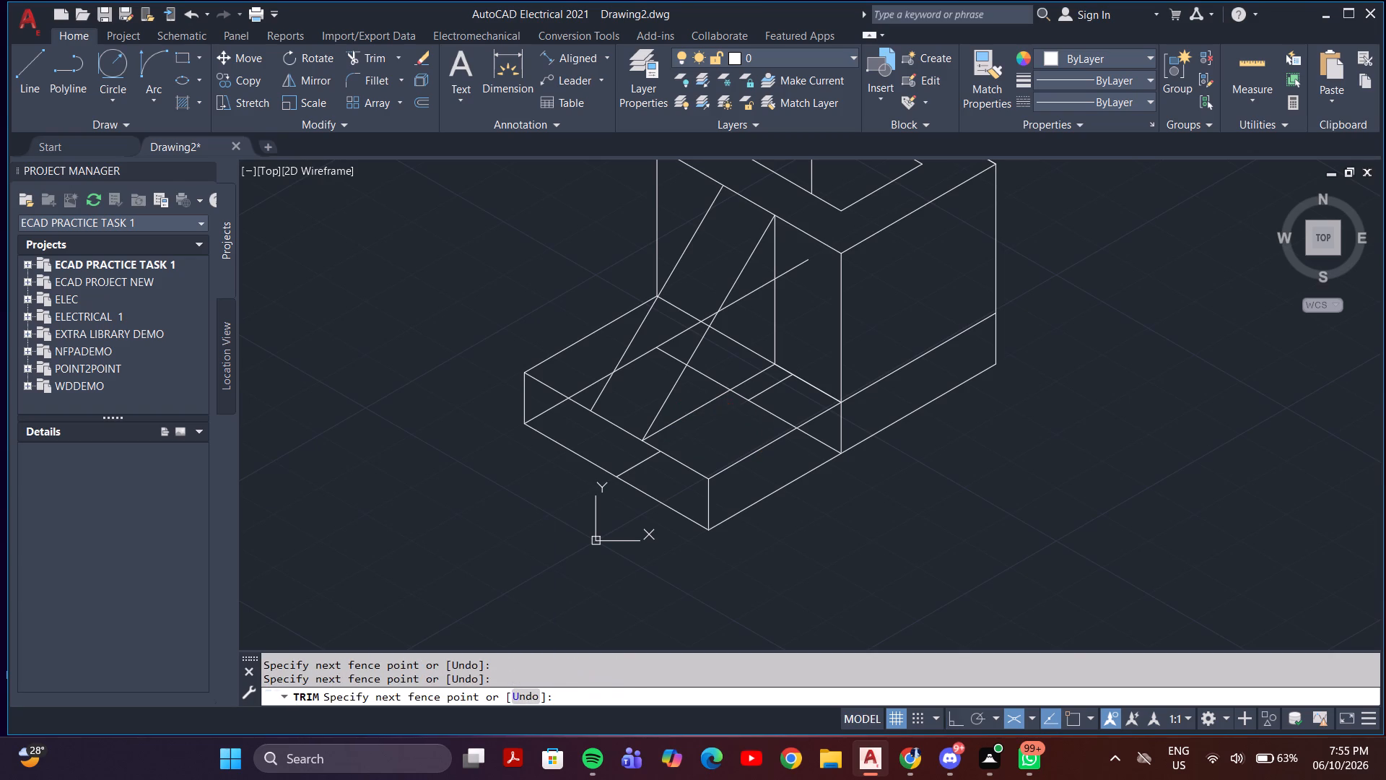
click(736, 415)
click(776, 409)
click(767, 391)
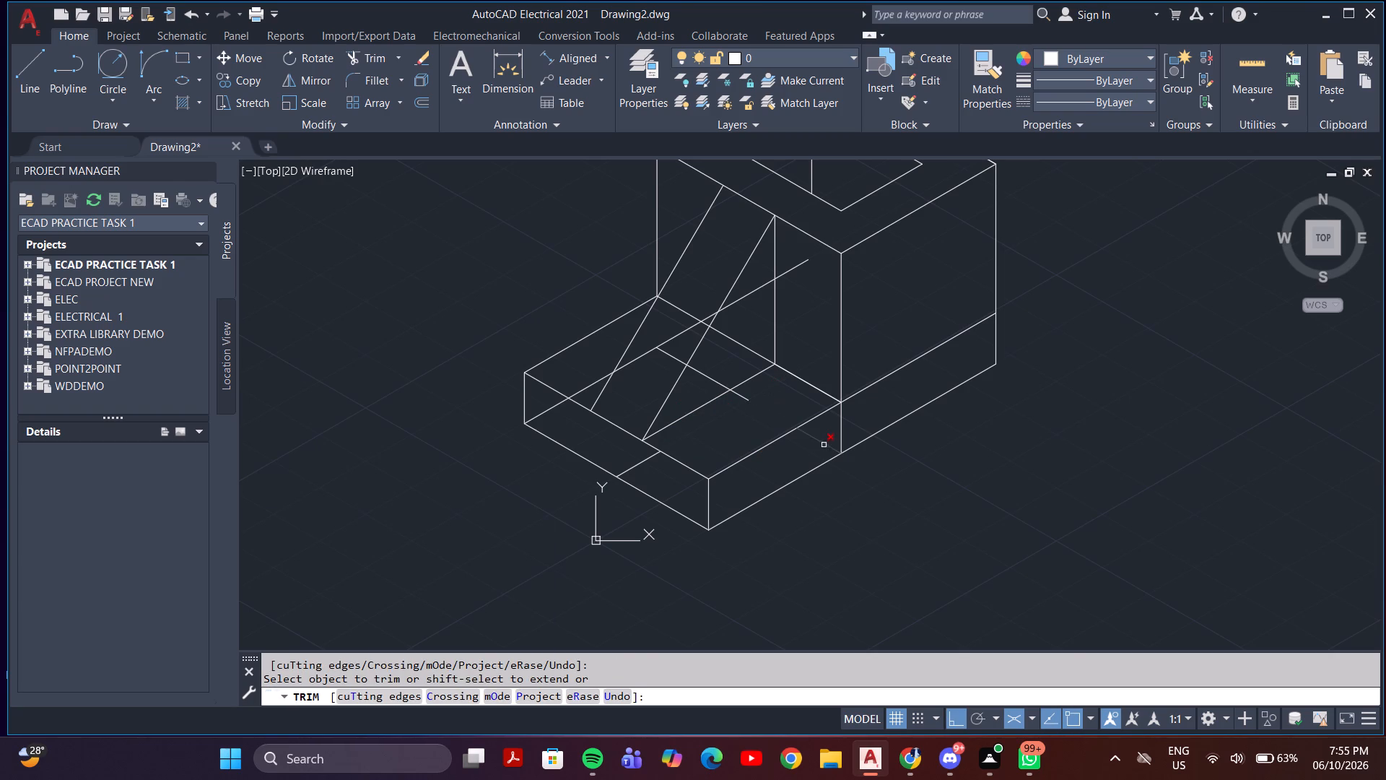
click(824, 446)
click(644, 467)
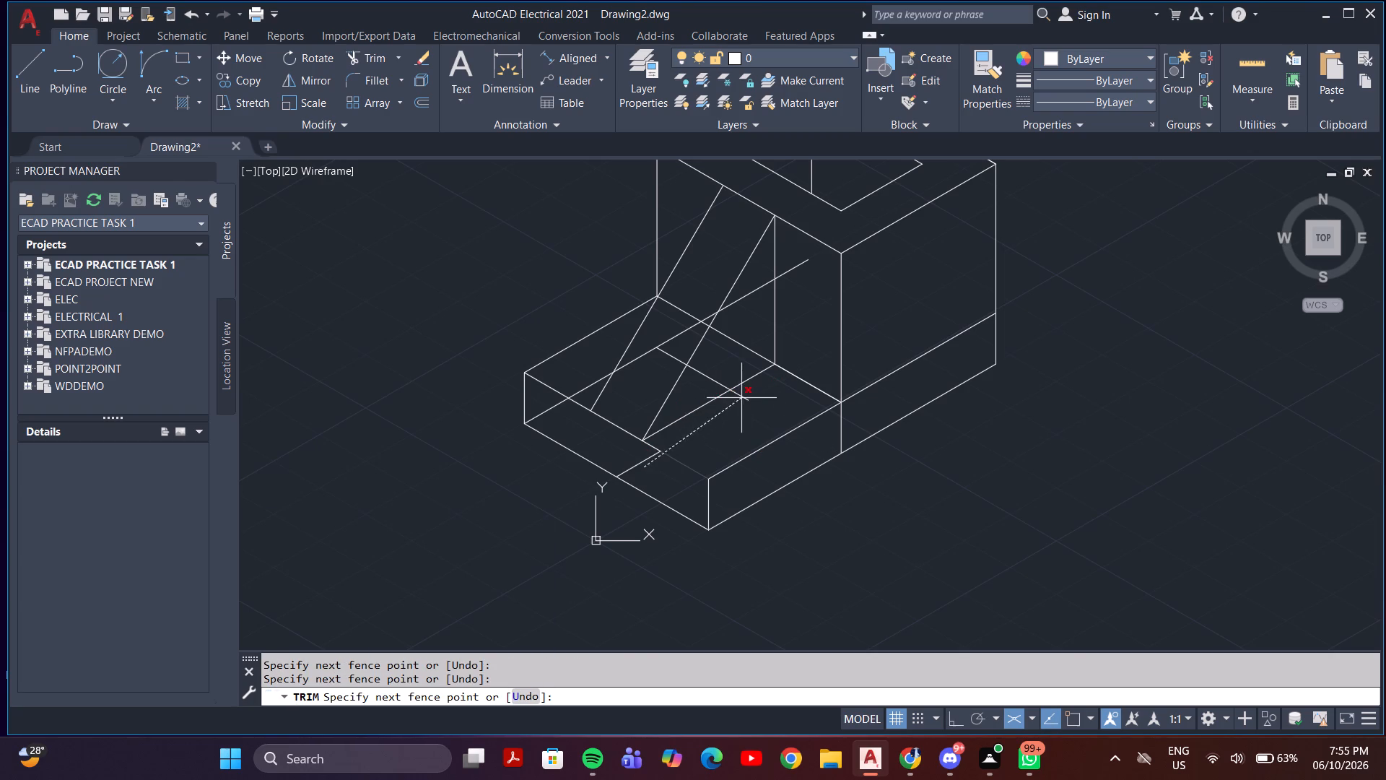
click(549, 407)
Trim away the hidden lower back-left edge of the base and the remaining pieces of the underside cross line near the rib.
double_click(578, 386)
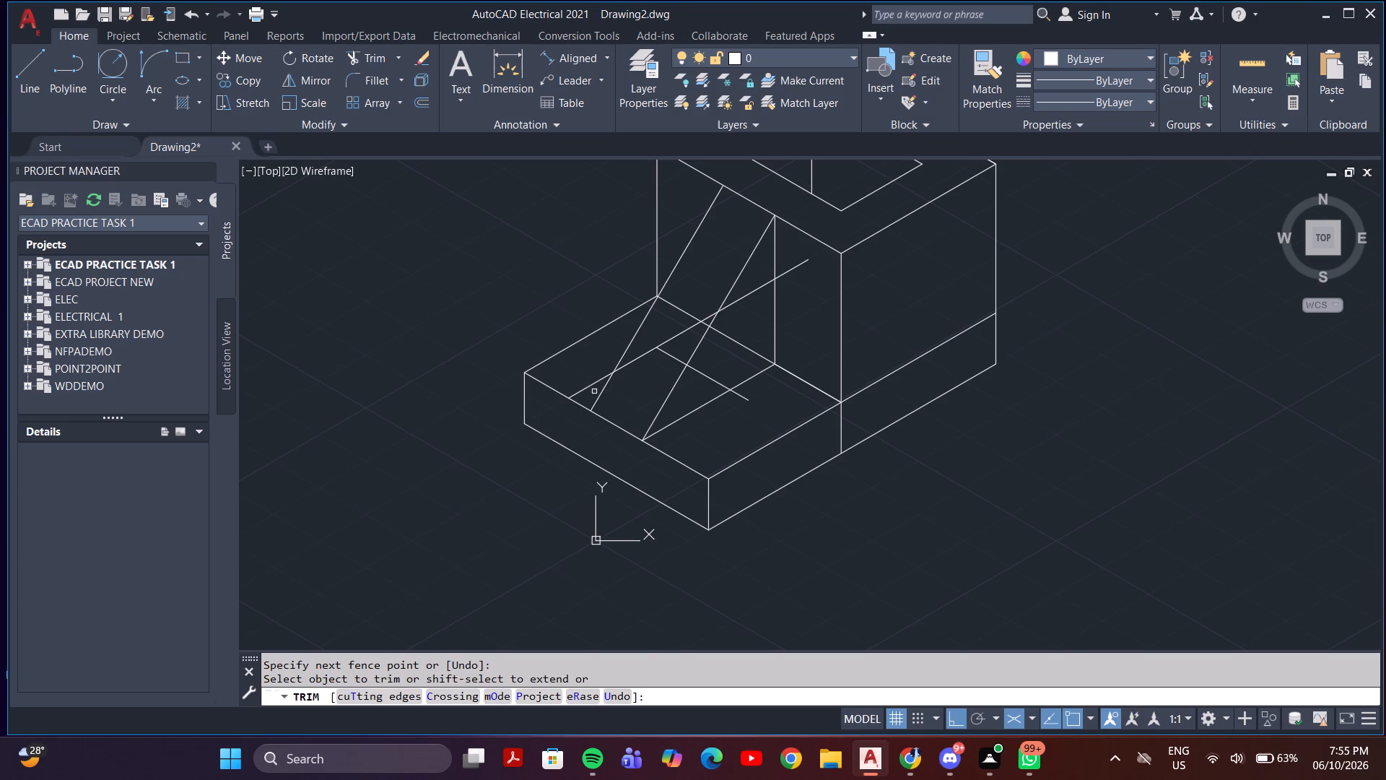
click(670, 362)
click(660, 341)
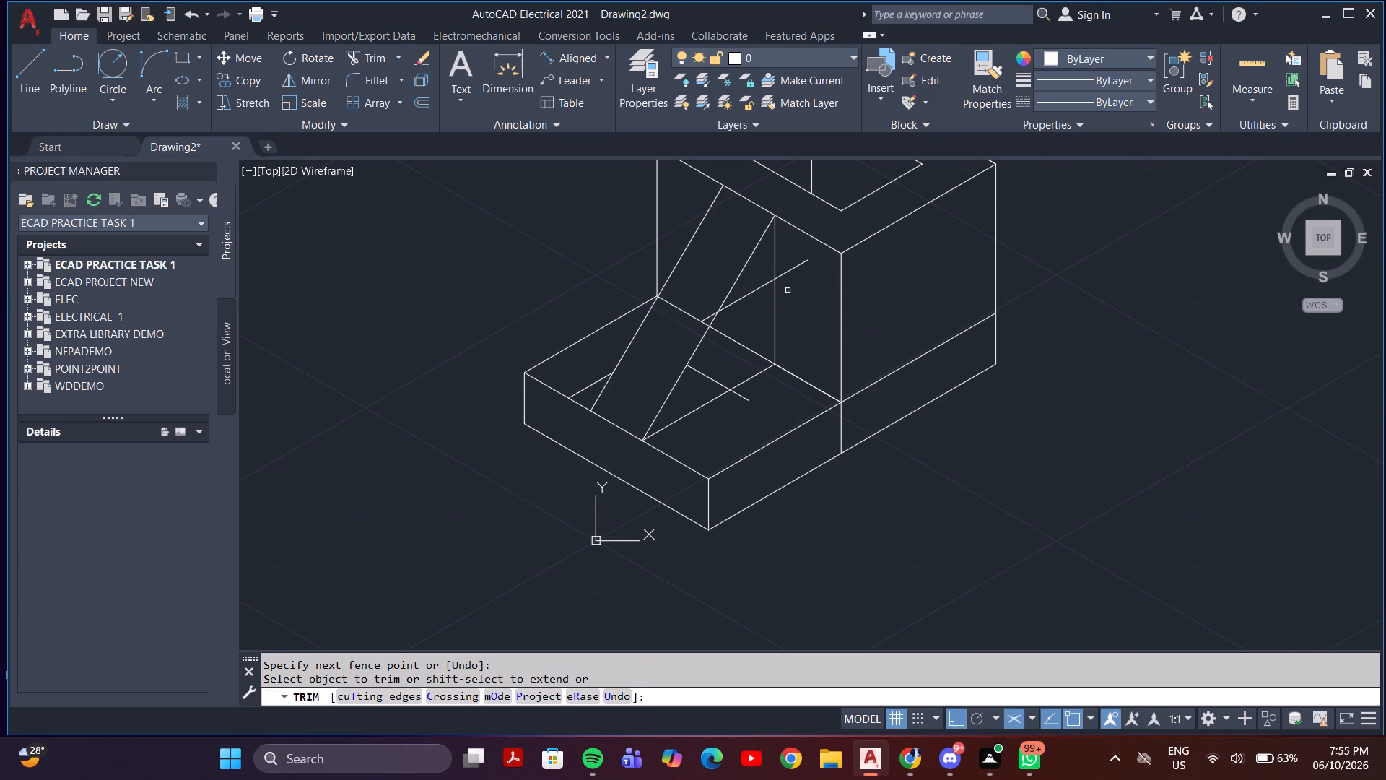
click(790, 274)
click(740, 302)
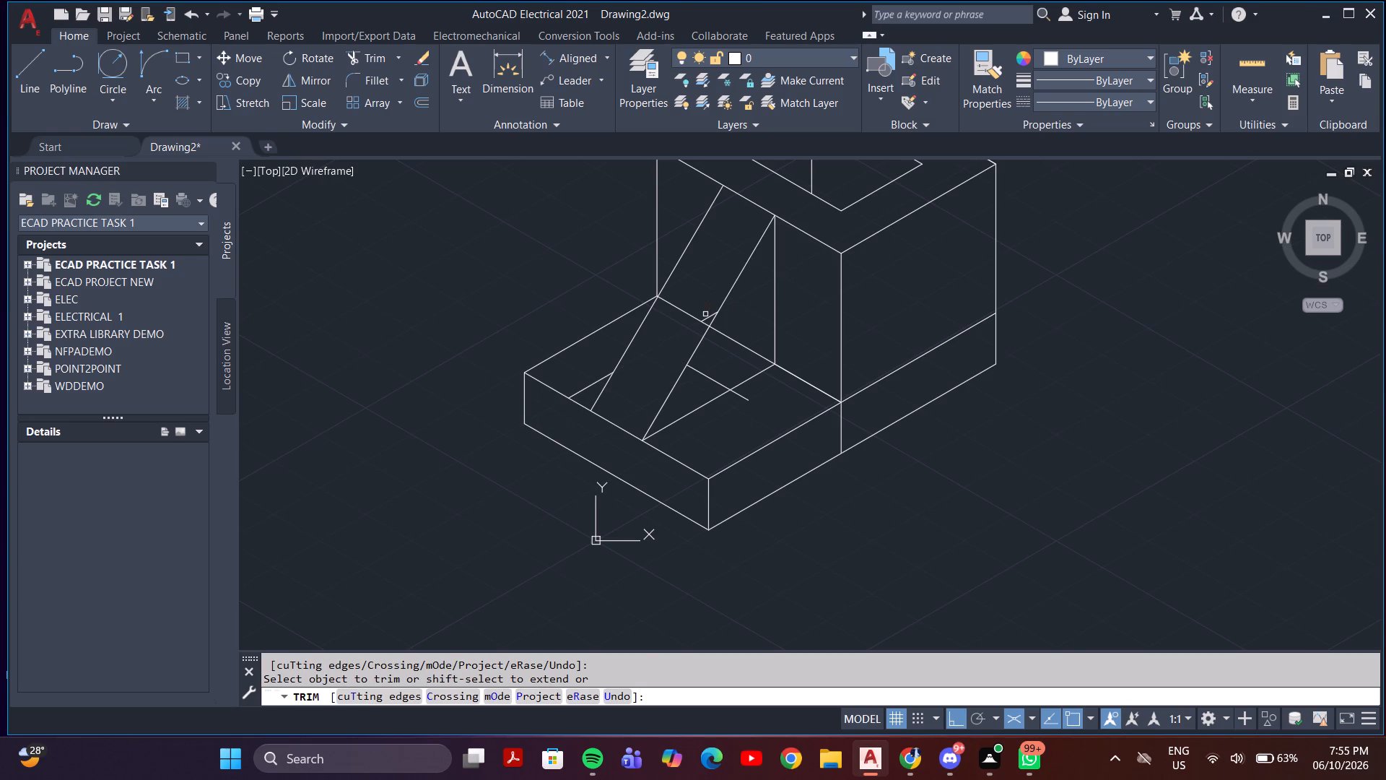
click(709, 317)
click(722, 386)
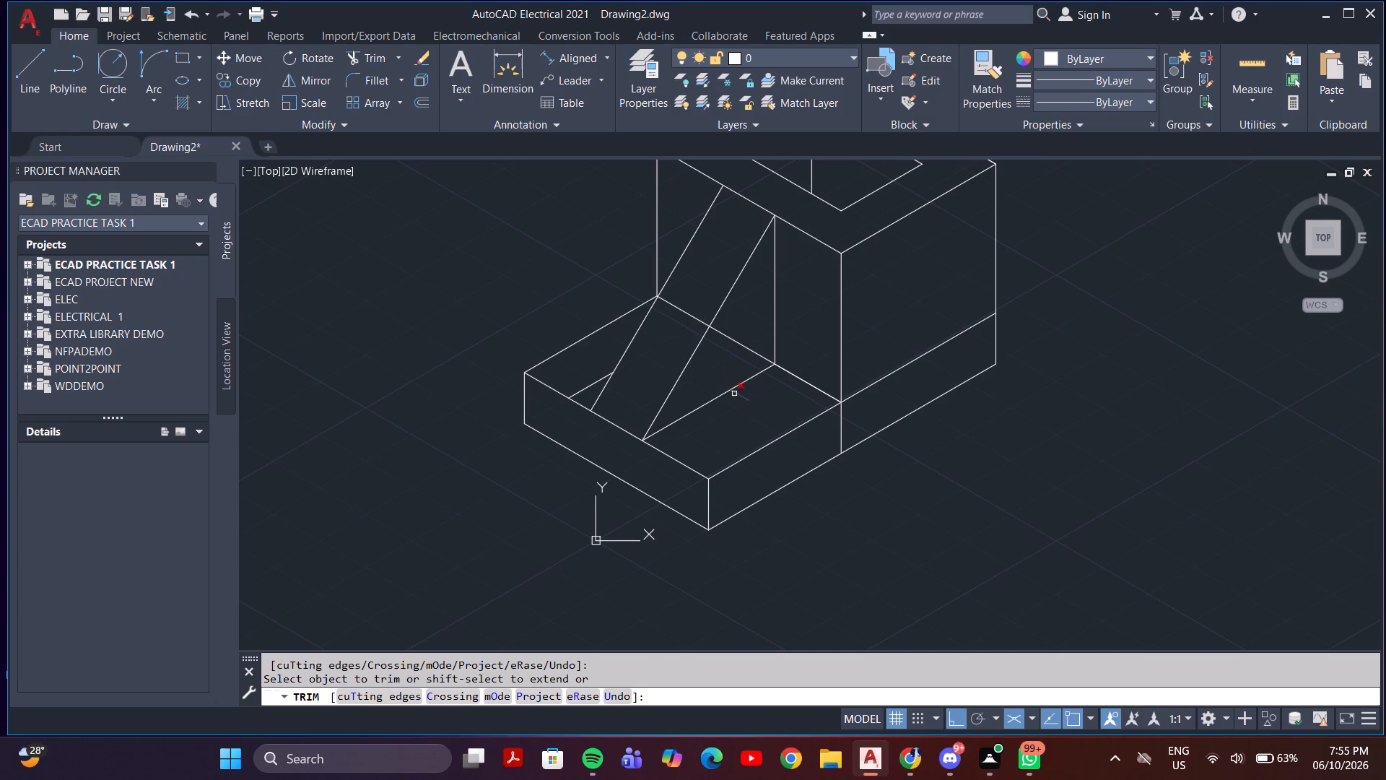
click(734, 394)
click(585, 391)
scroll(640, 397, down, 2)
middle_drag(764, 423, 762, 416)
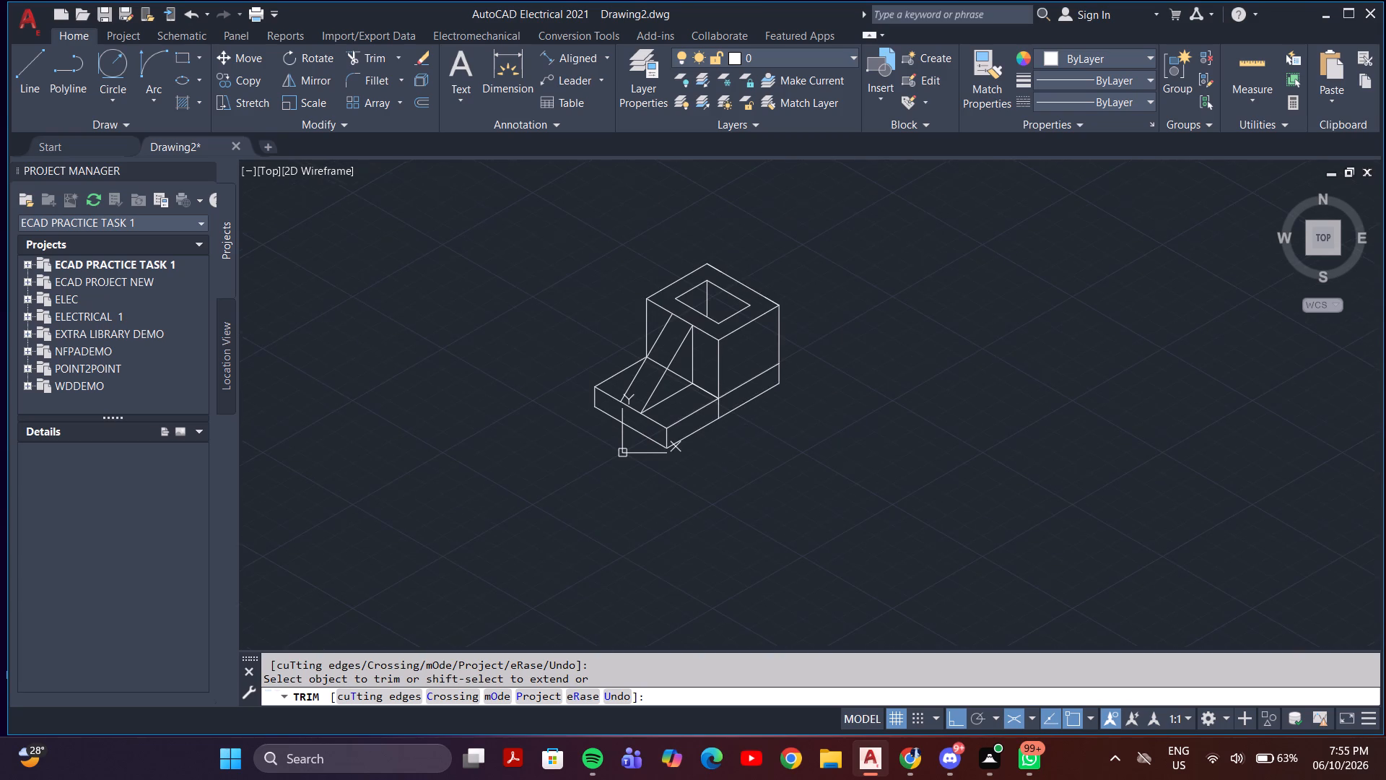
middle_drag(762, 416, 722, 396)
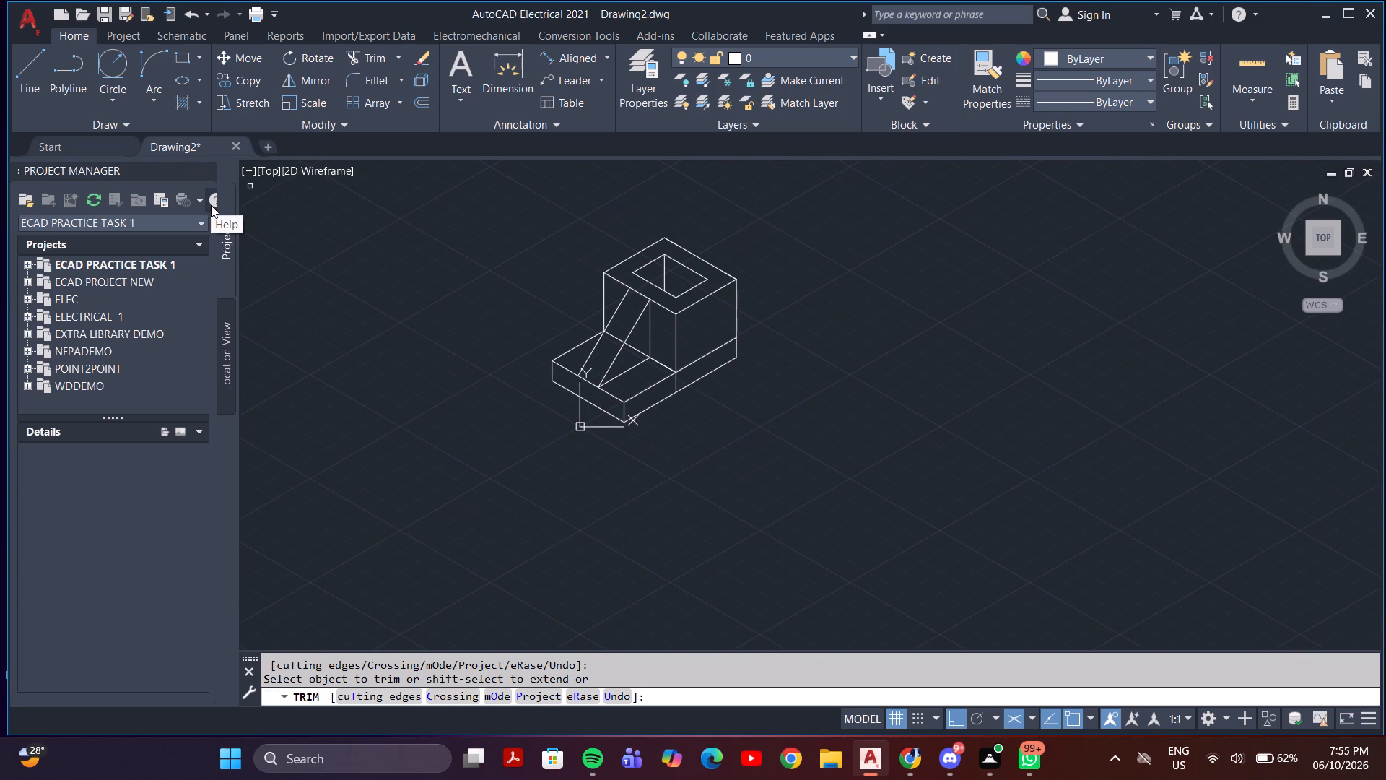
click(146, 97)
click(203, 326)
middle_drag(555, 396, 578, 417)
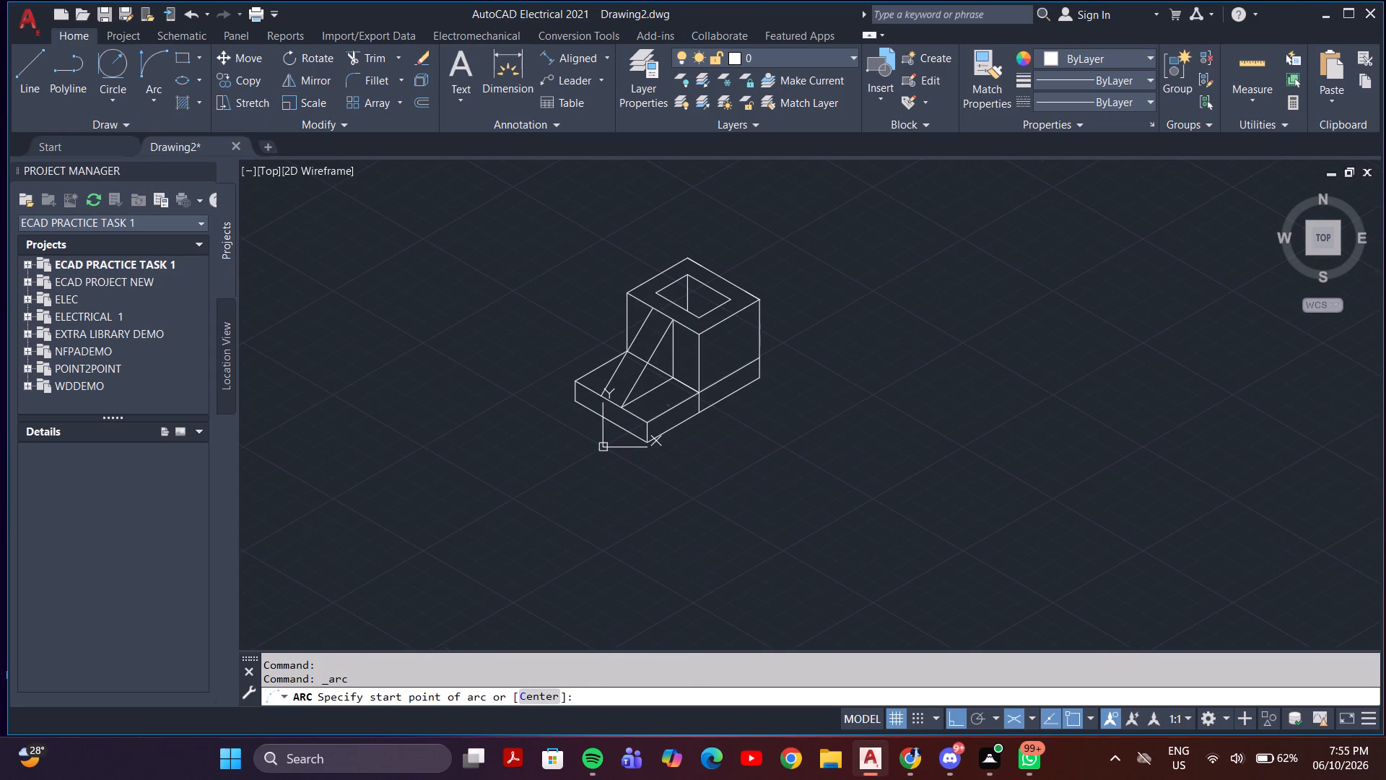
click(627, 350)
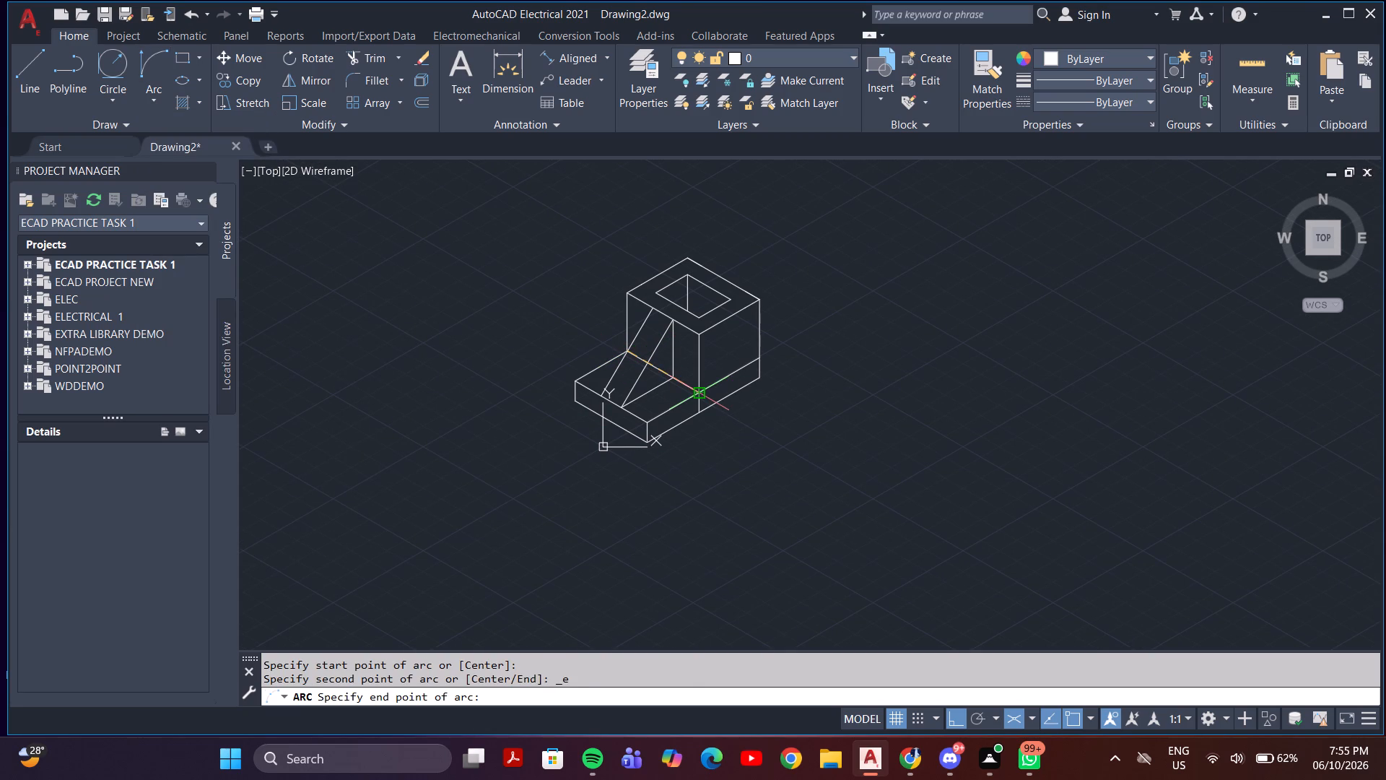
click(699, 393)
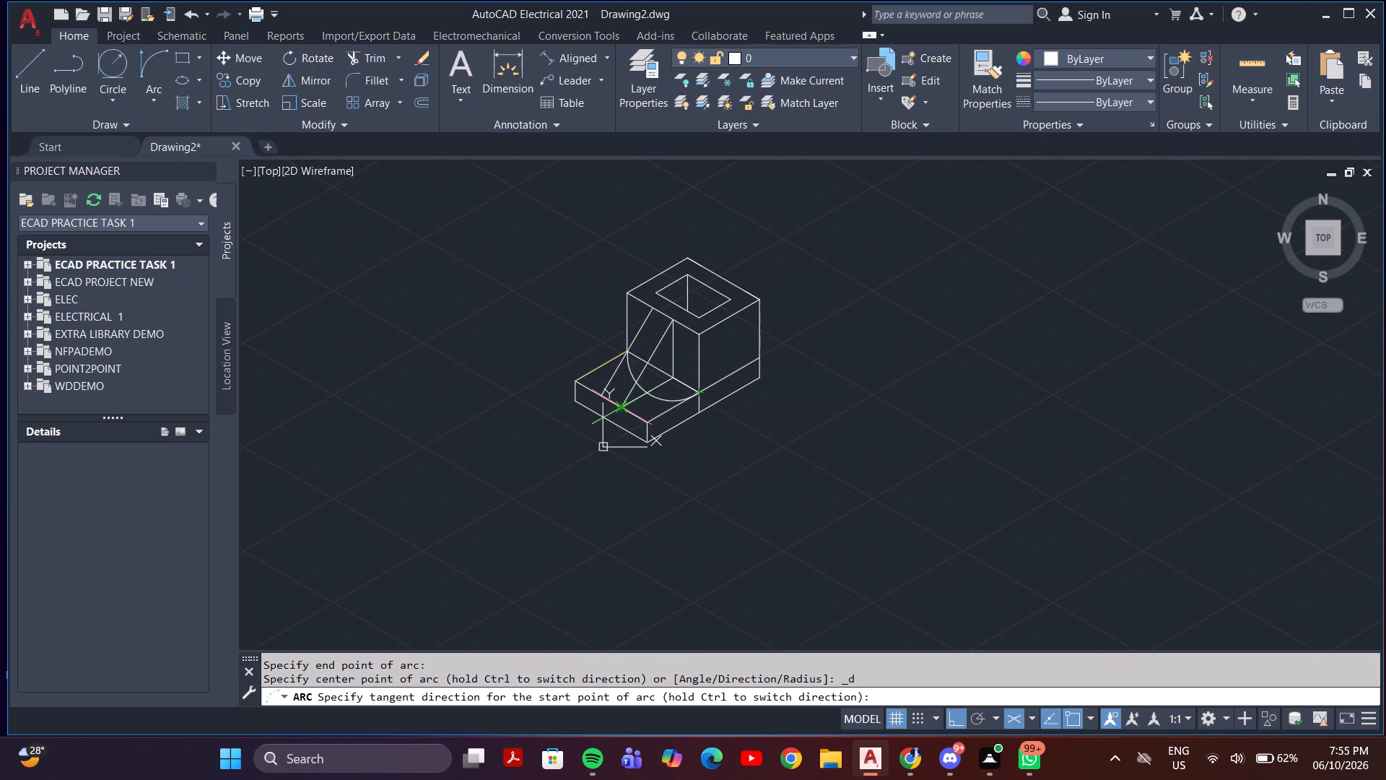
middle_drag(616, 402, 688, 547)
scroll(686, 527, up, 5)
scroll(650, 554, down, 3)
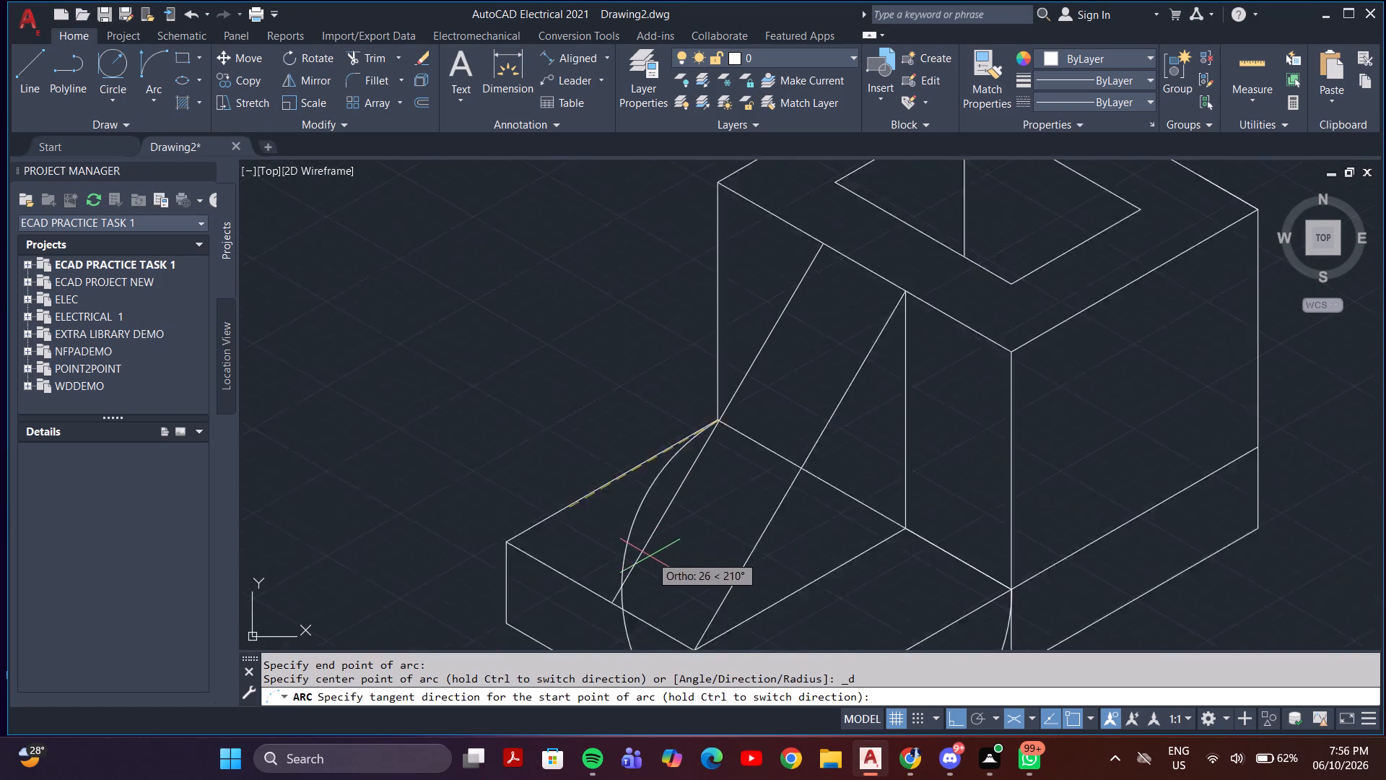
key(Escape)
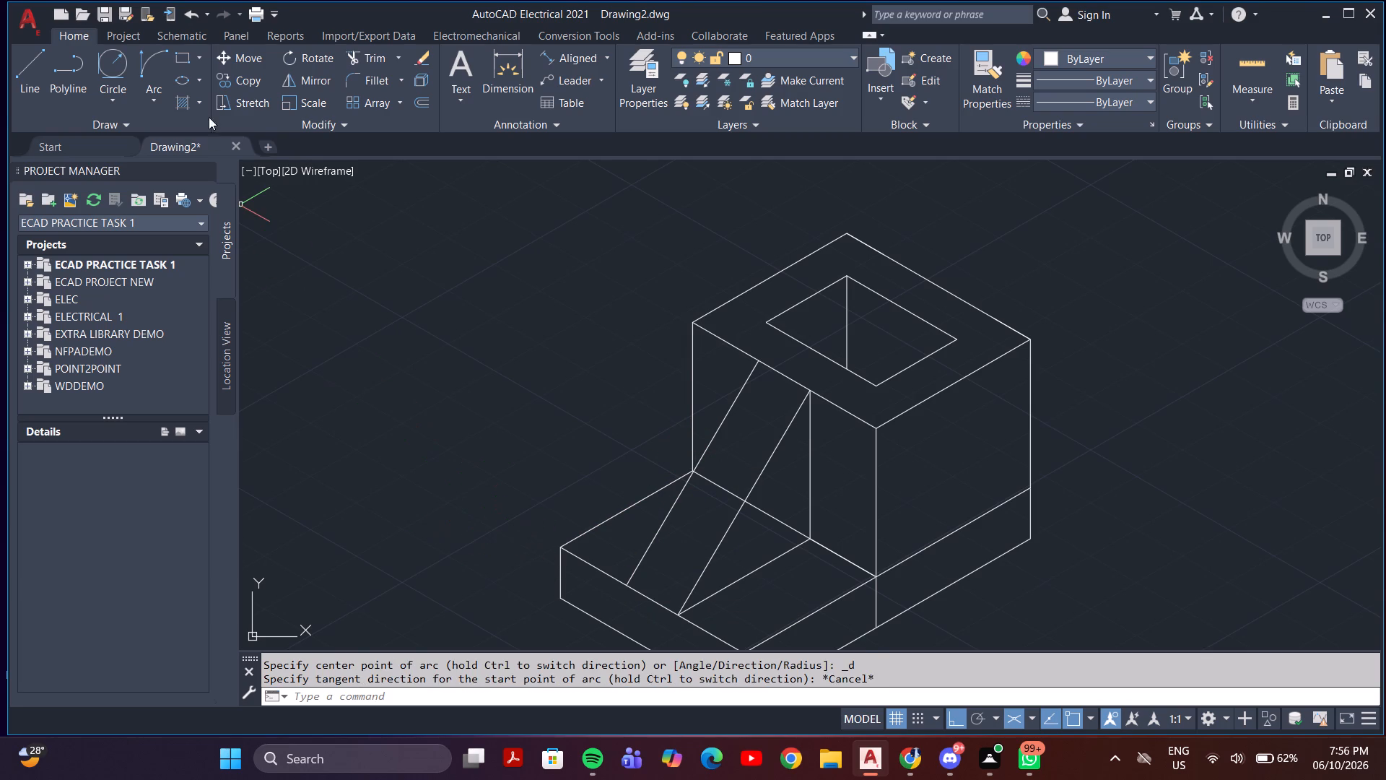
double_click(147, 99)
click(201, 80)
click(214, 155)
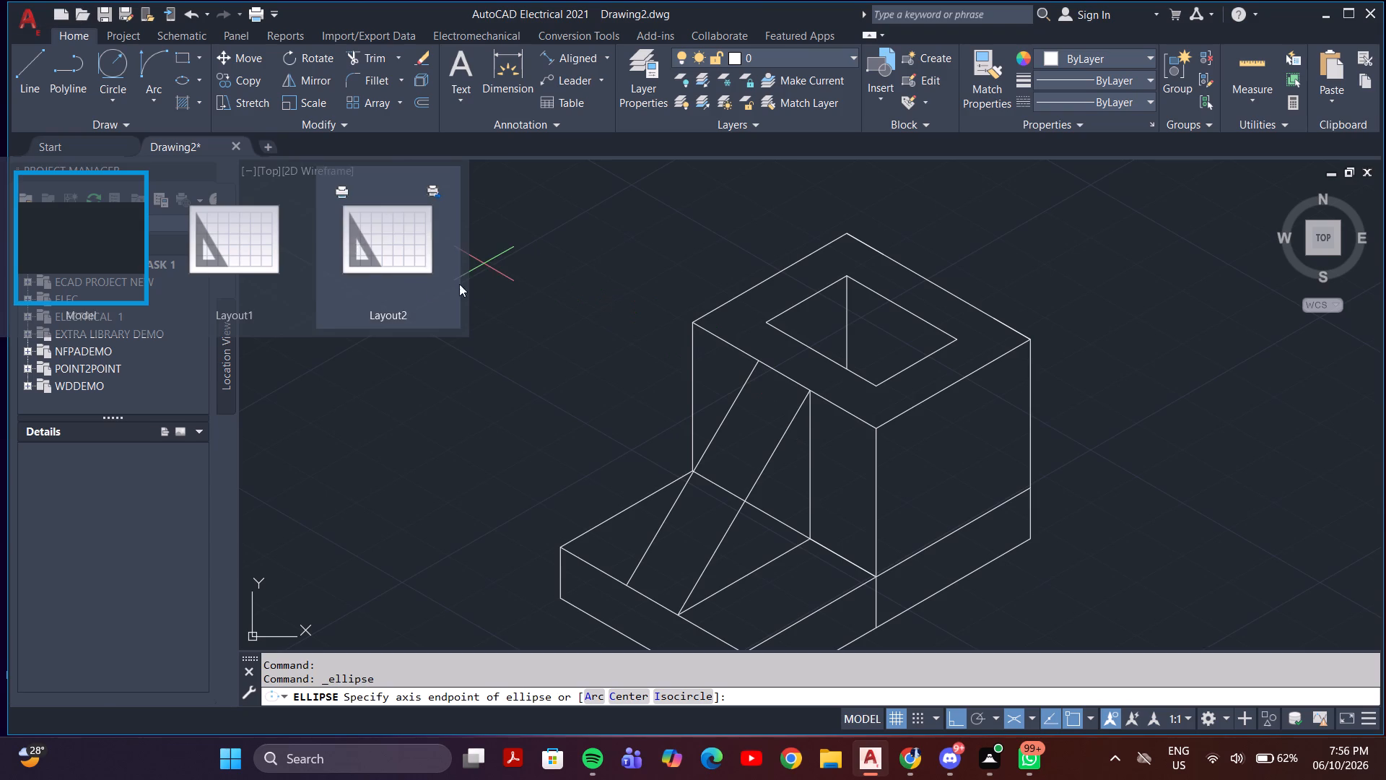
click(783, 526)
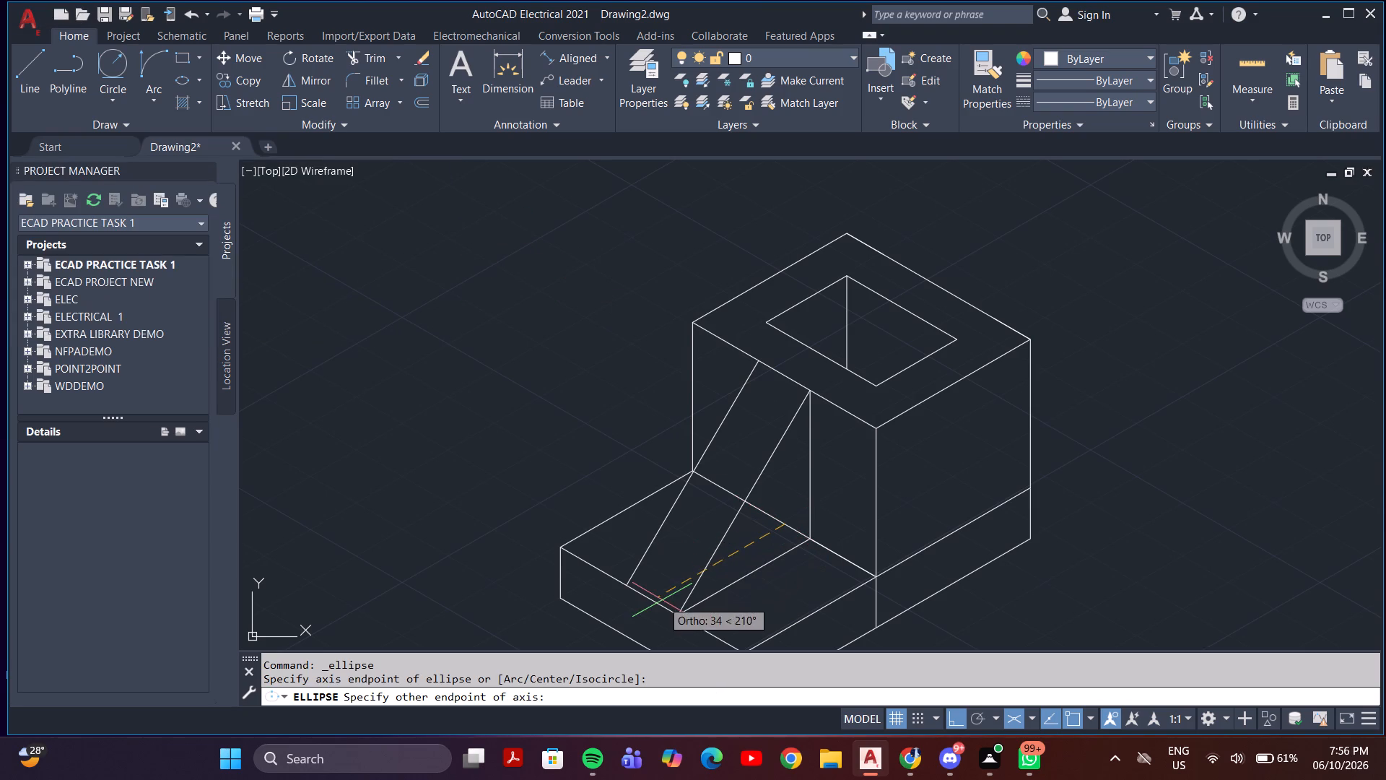
Draw a top-plane isocircle centred midway along the raised block's foot edge, with its radius reaching the midpoint of the base's upper front-left edge.
click(189, 77)
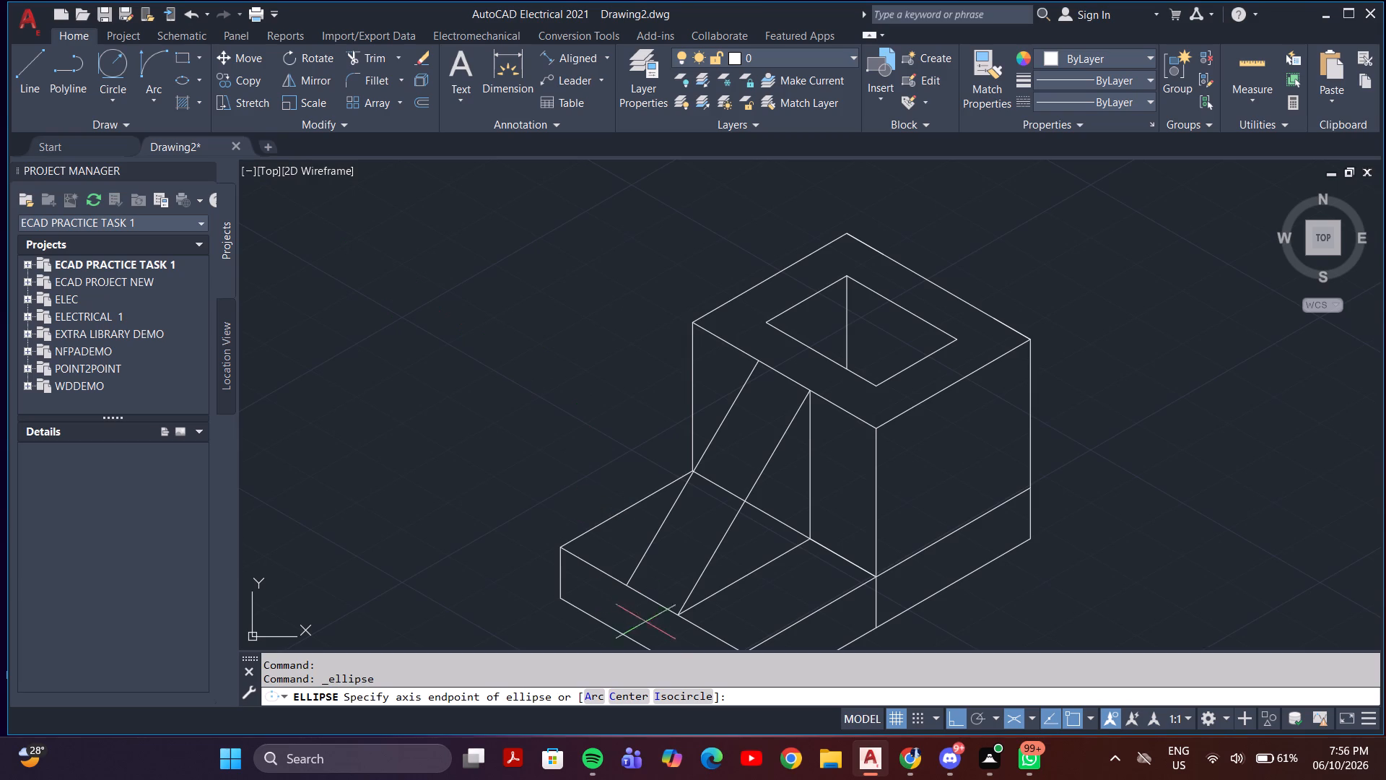
click(680, 690)
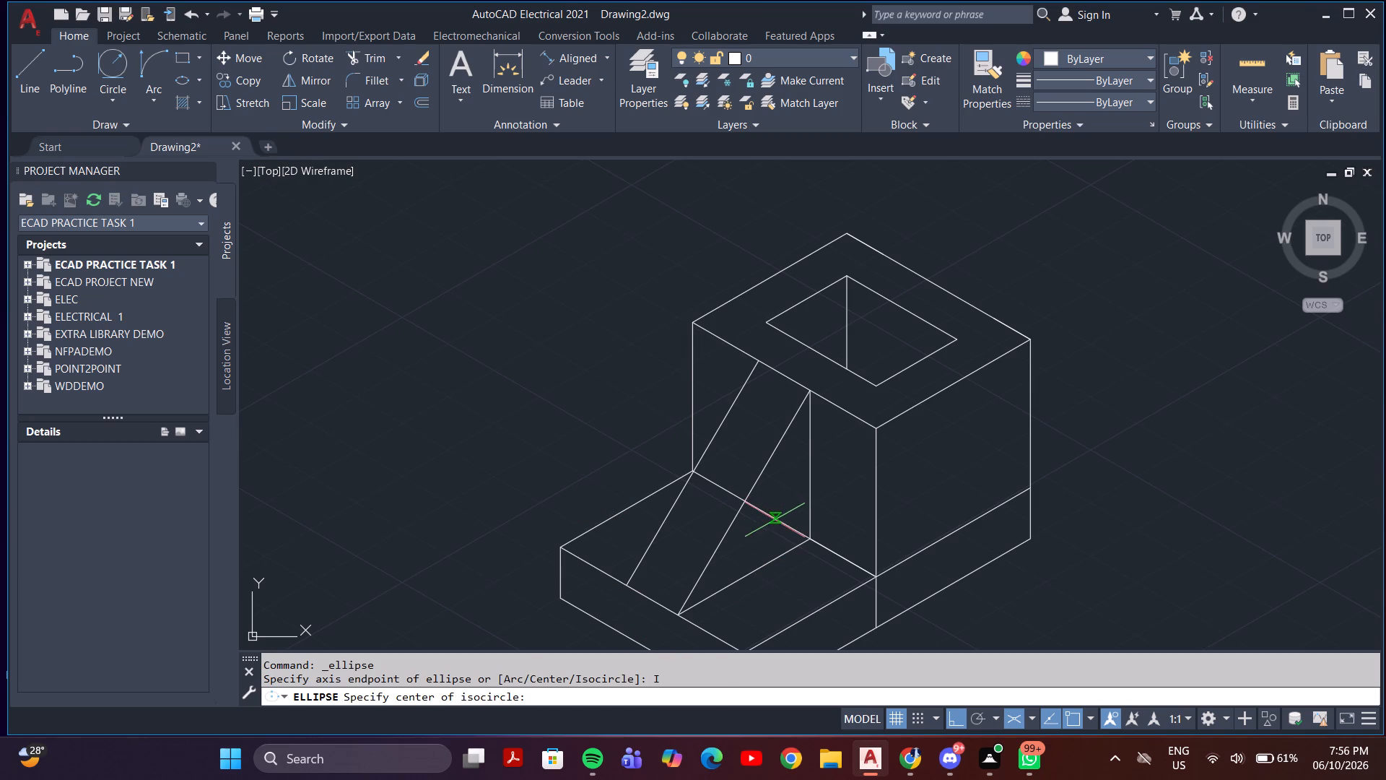
click(785, 524)
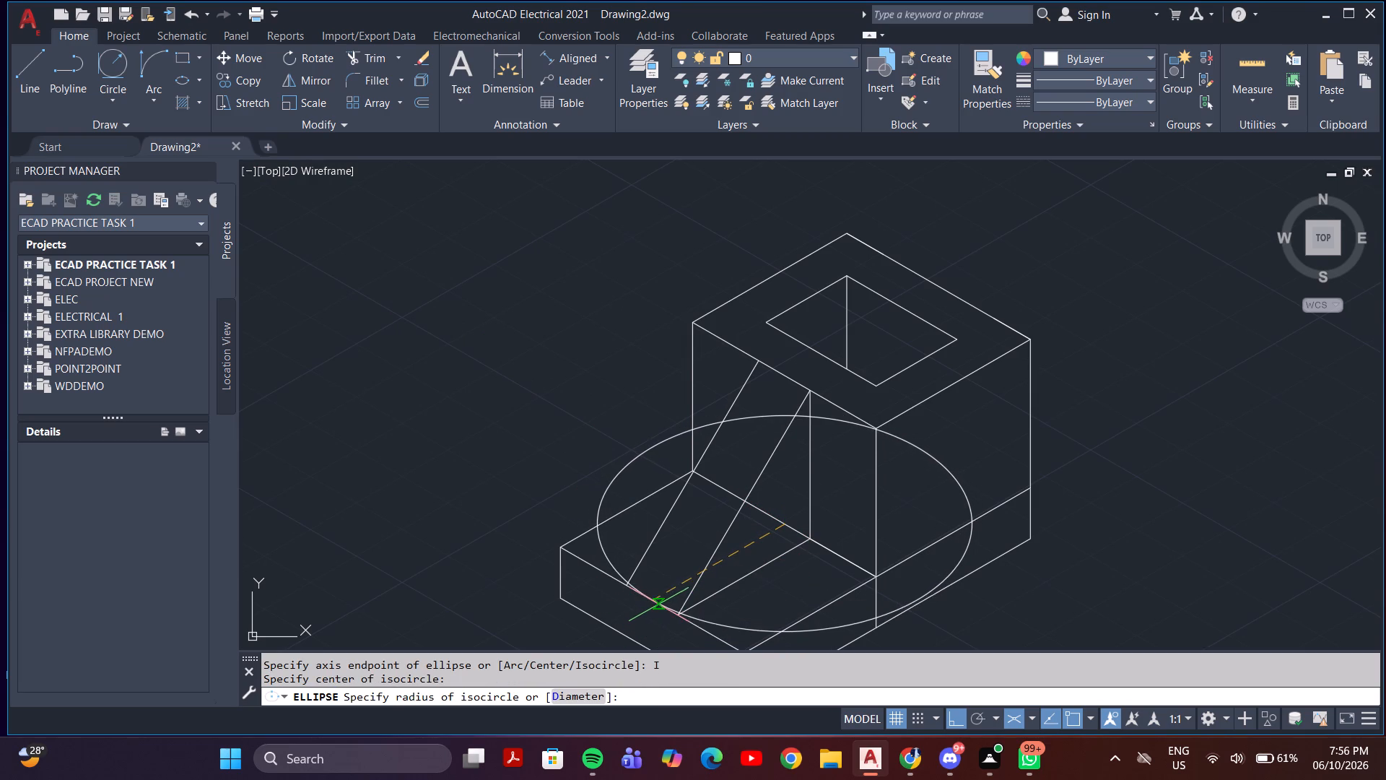
click(648, 602)
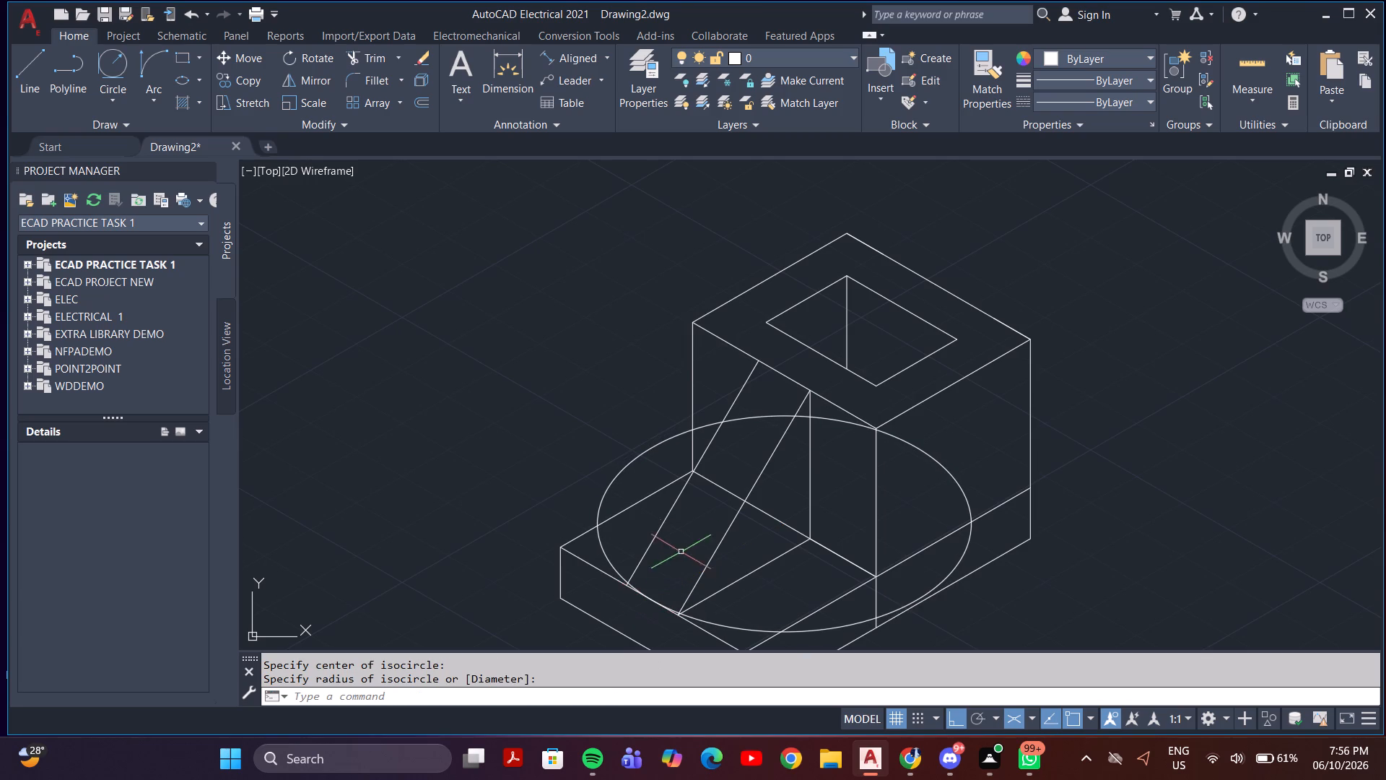
Copy the isocircle 12 mm straight down to the level of the base's underside.
middle_drag(707, 512, 726, 447)
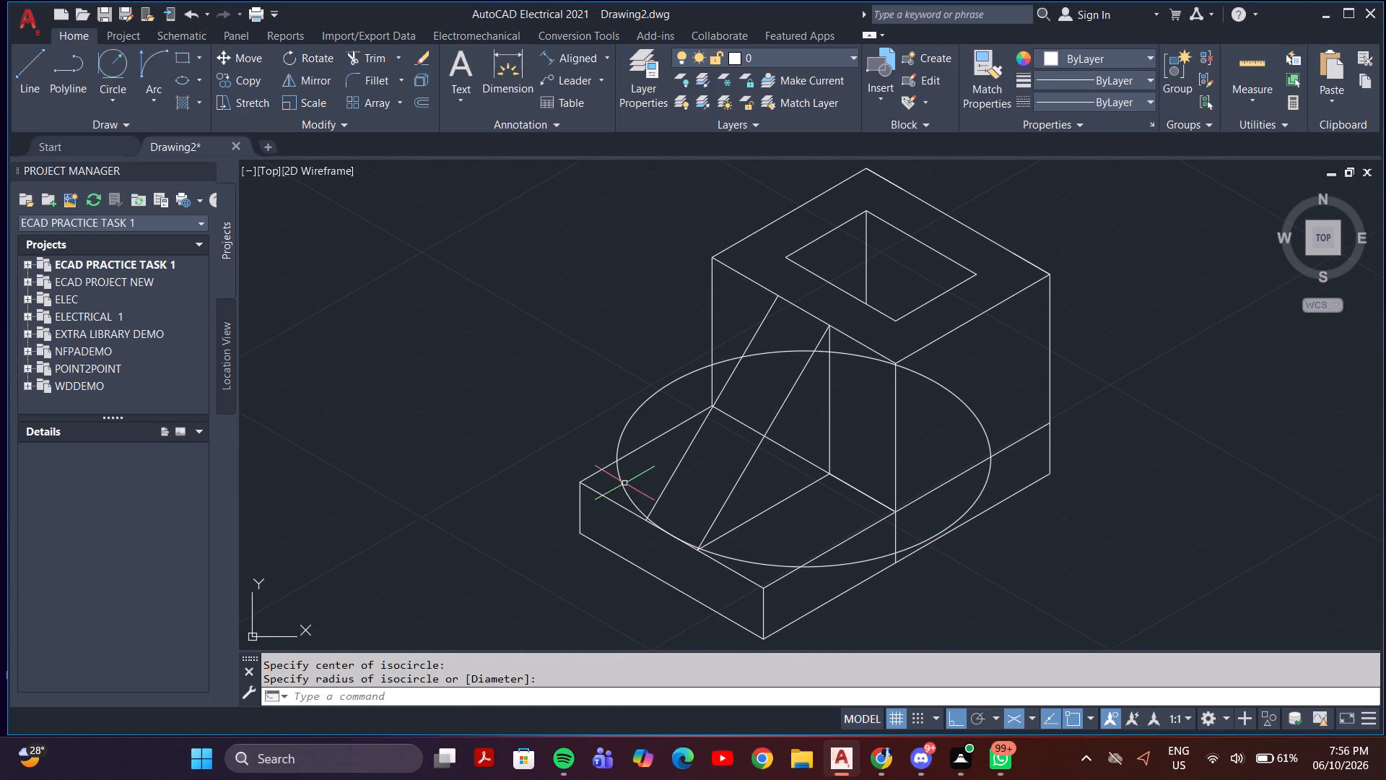
click(626, 484)
click(619, 485)
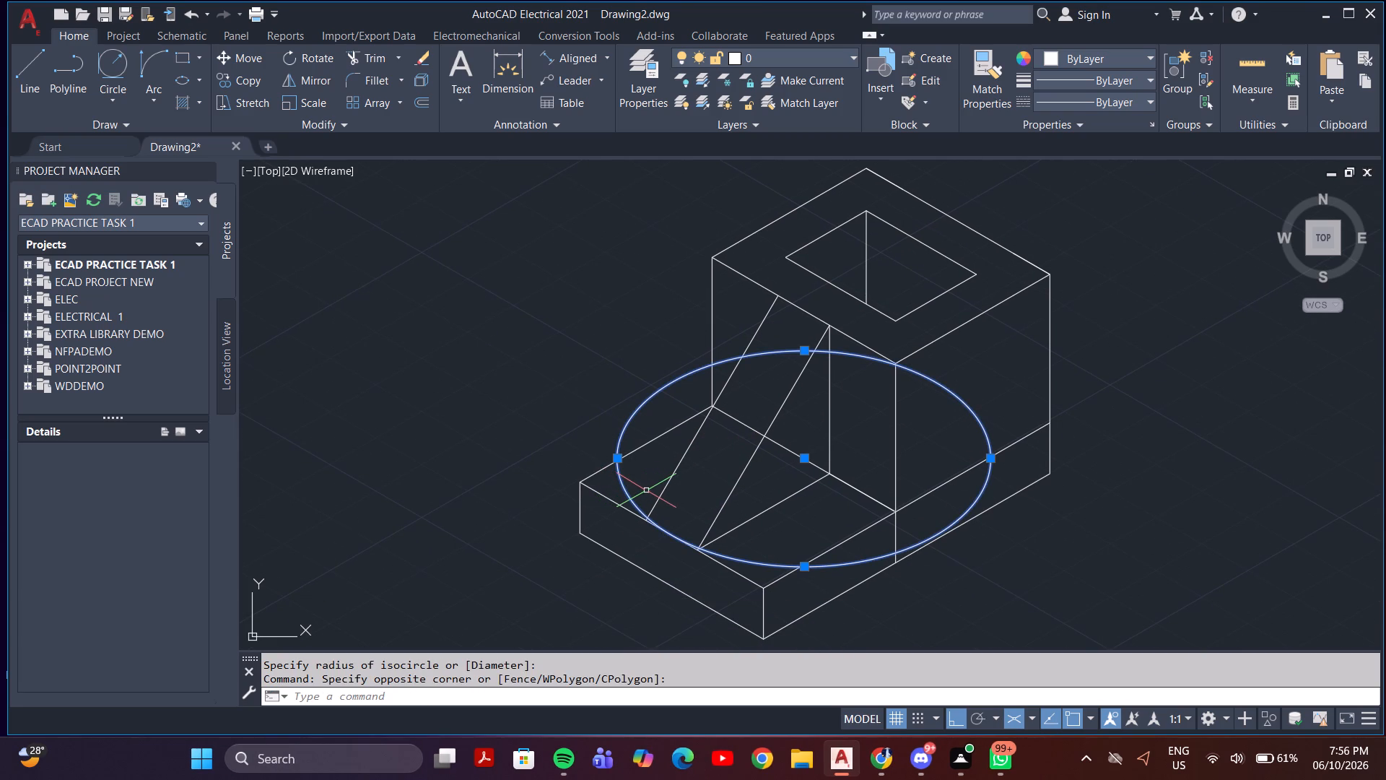
text(co)
key(Return)
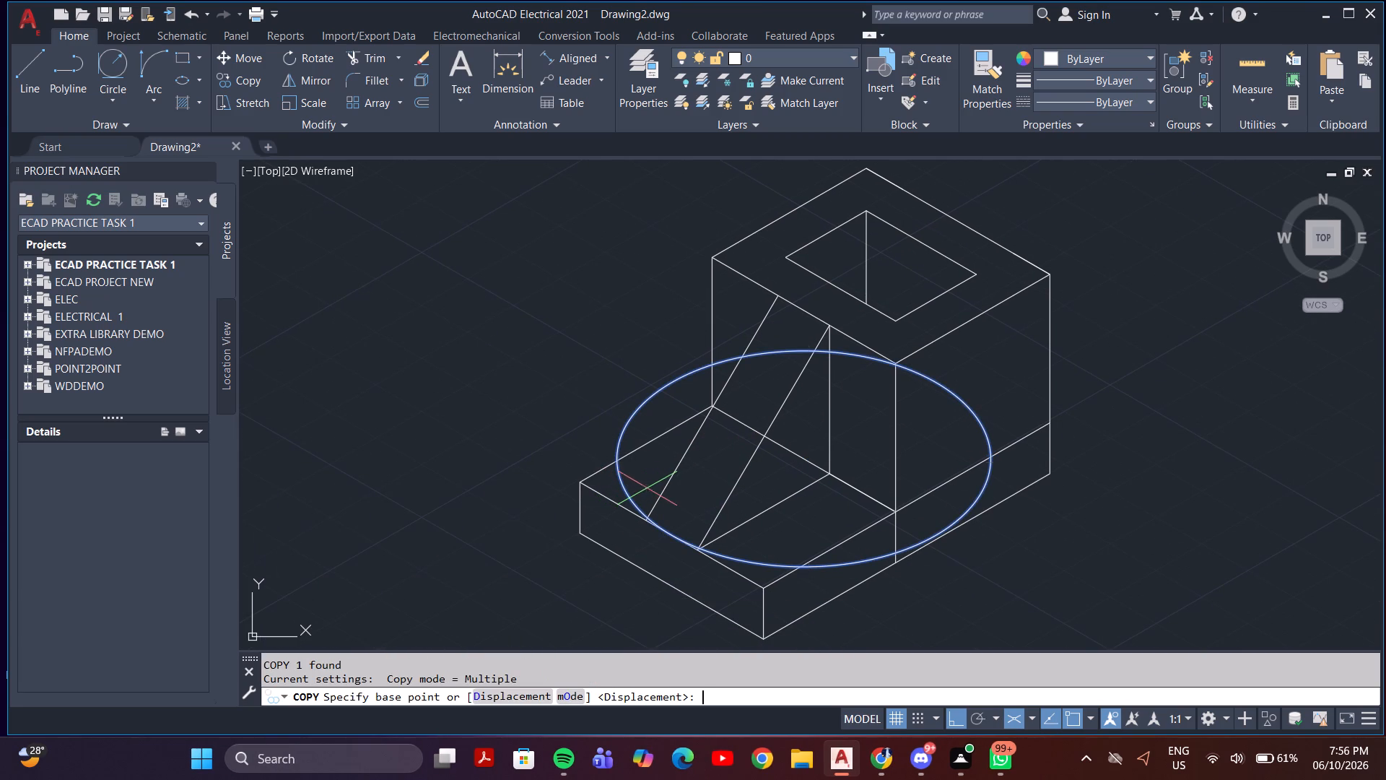
click(671, 534)
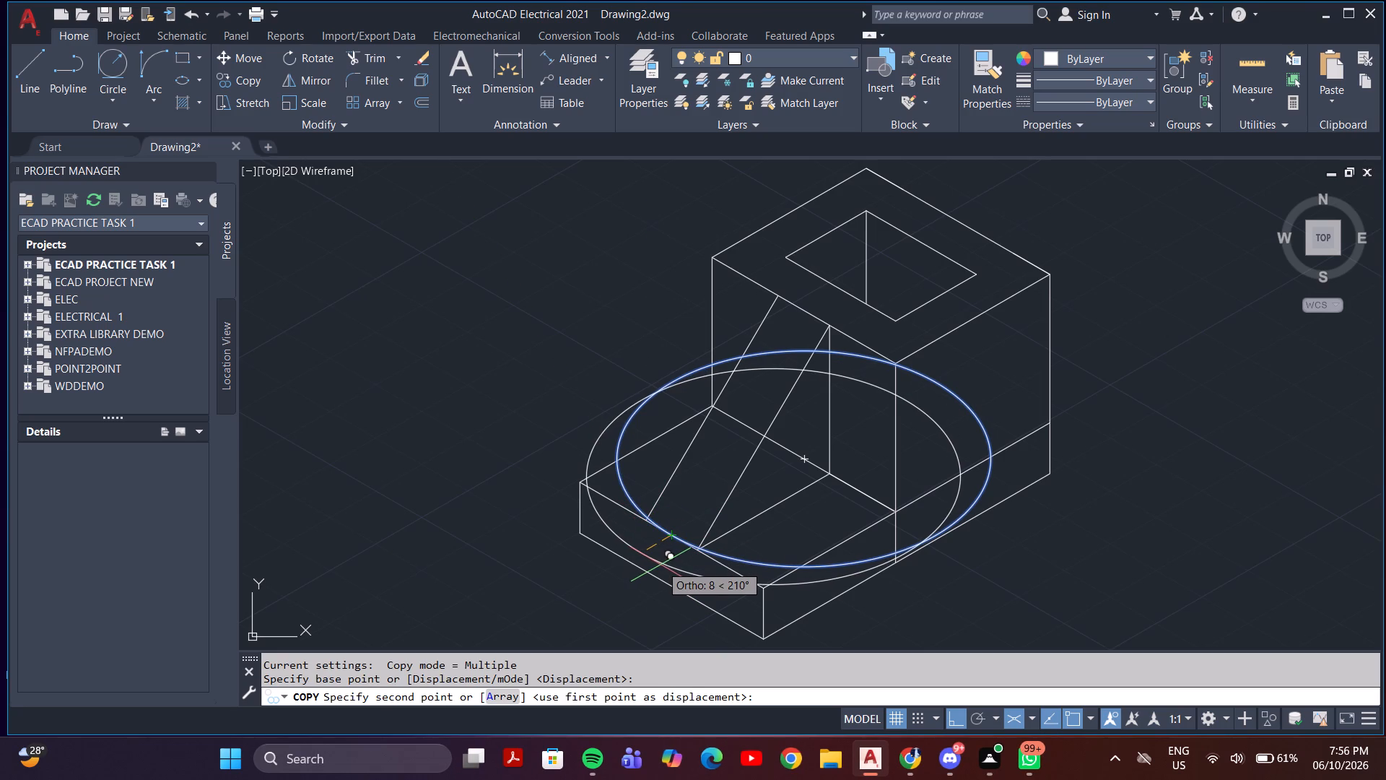
key(F5)
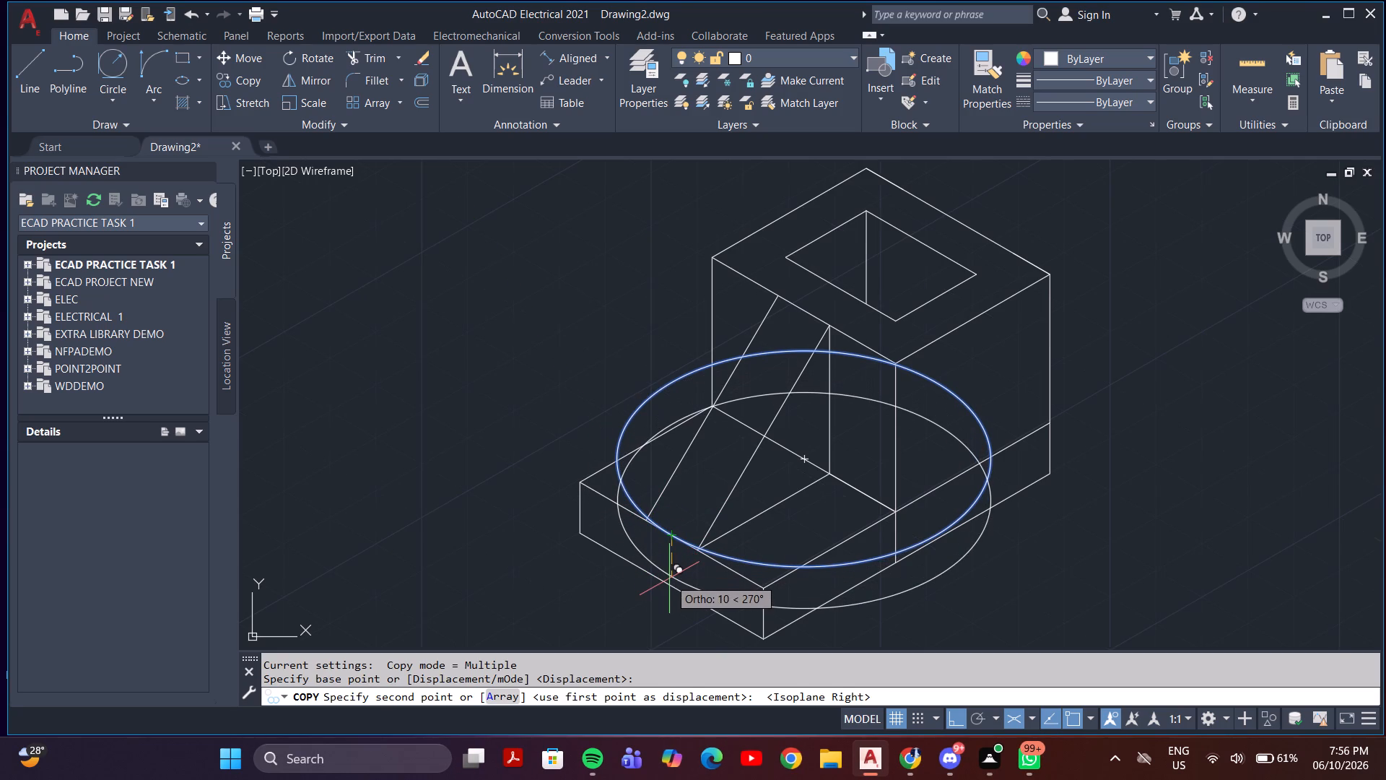
text(12)
key(Return)
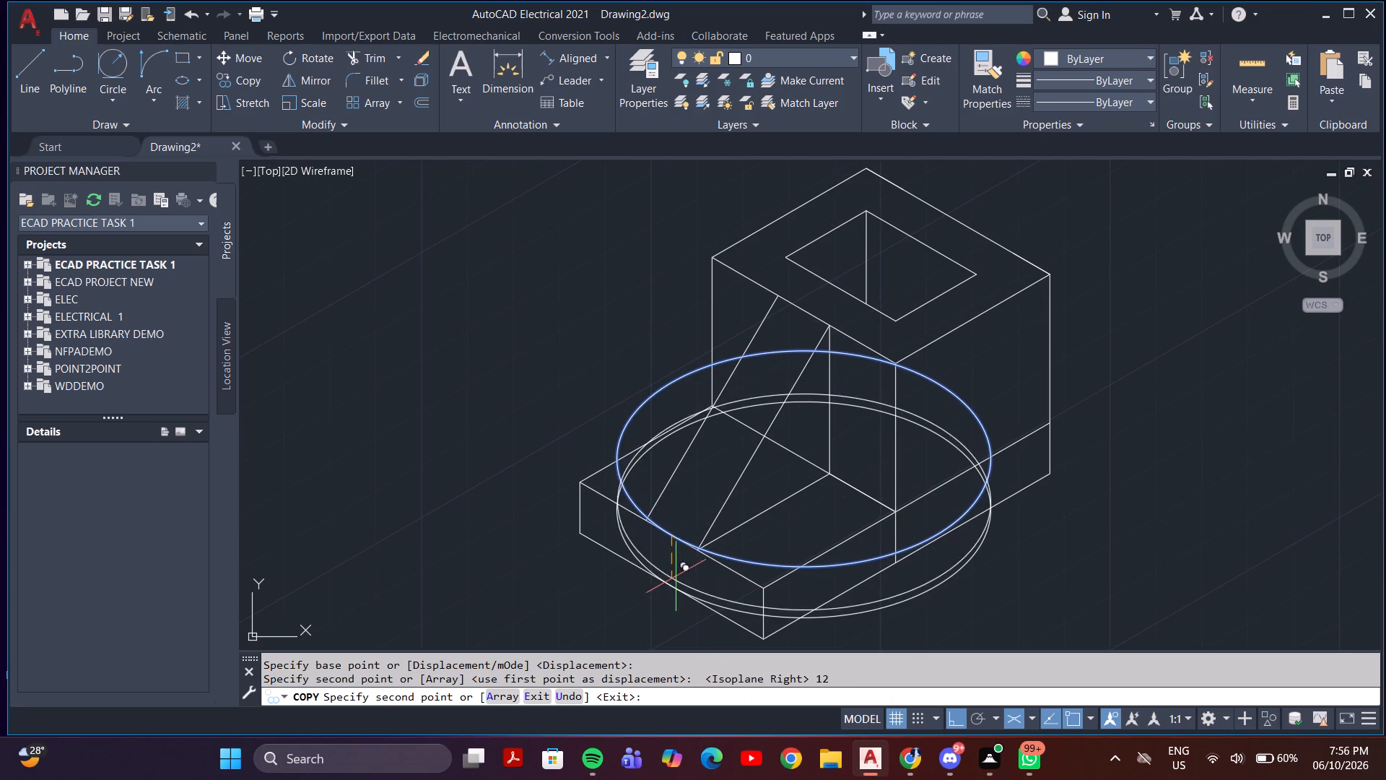
key(Escape)
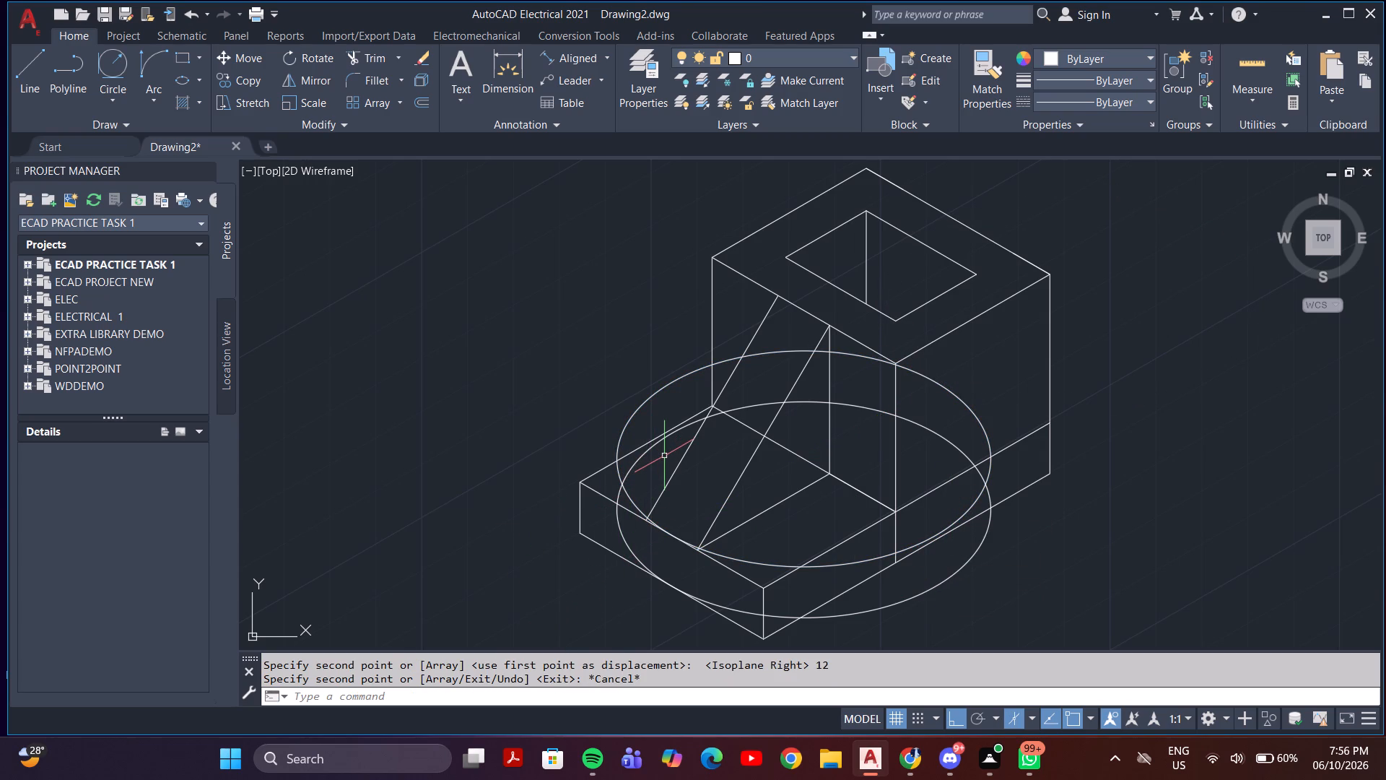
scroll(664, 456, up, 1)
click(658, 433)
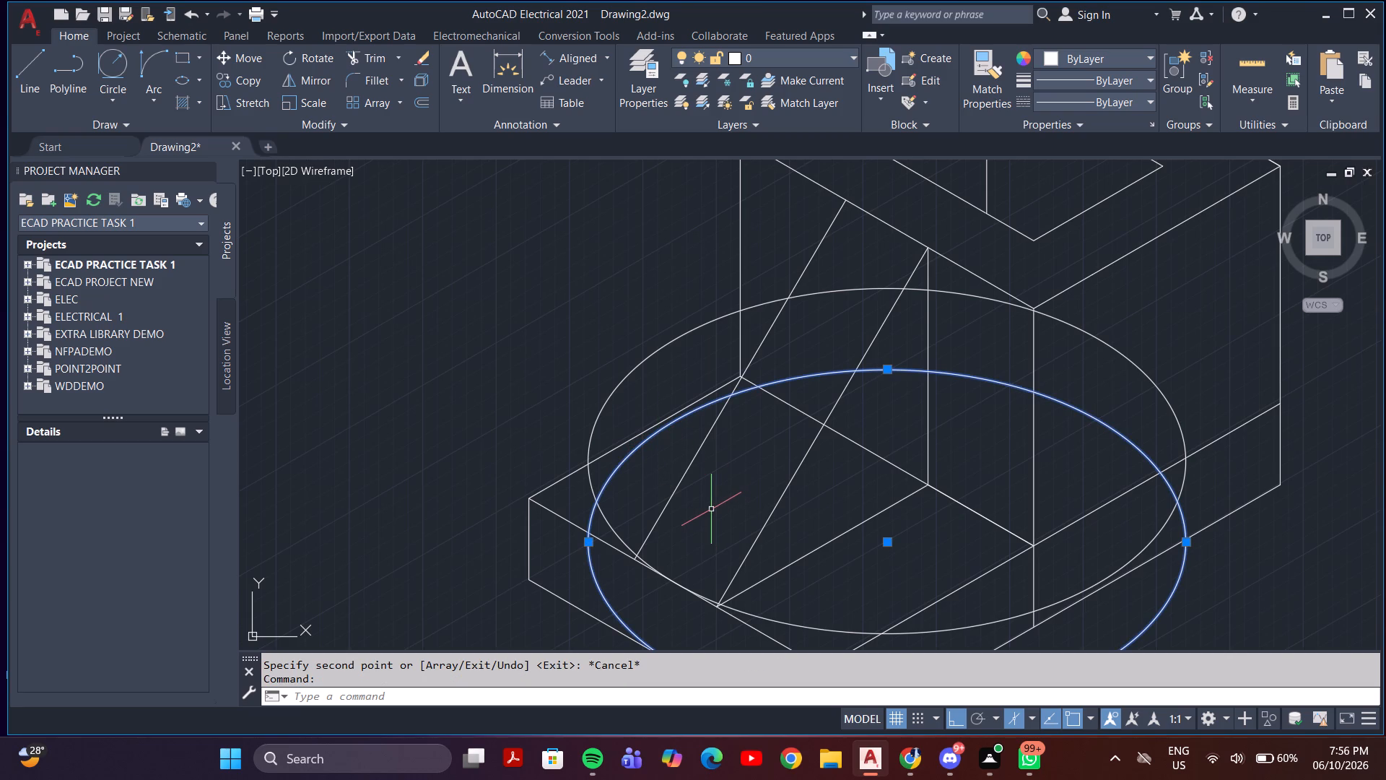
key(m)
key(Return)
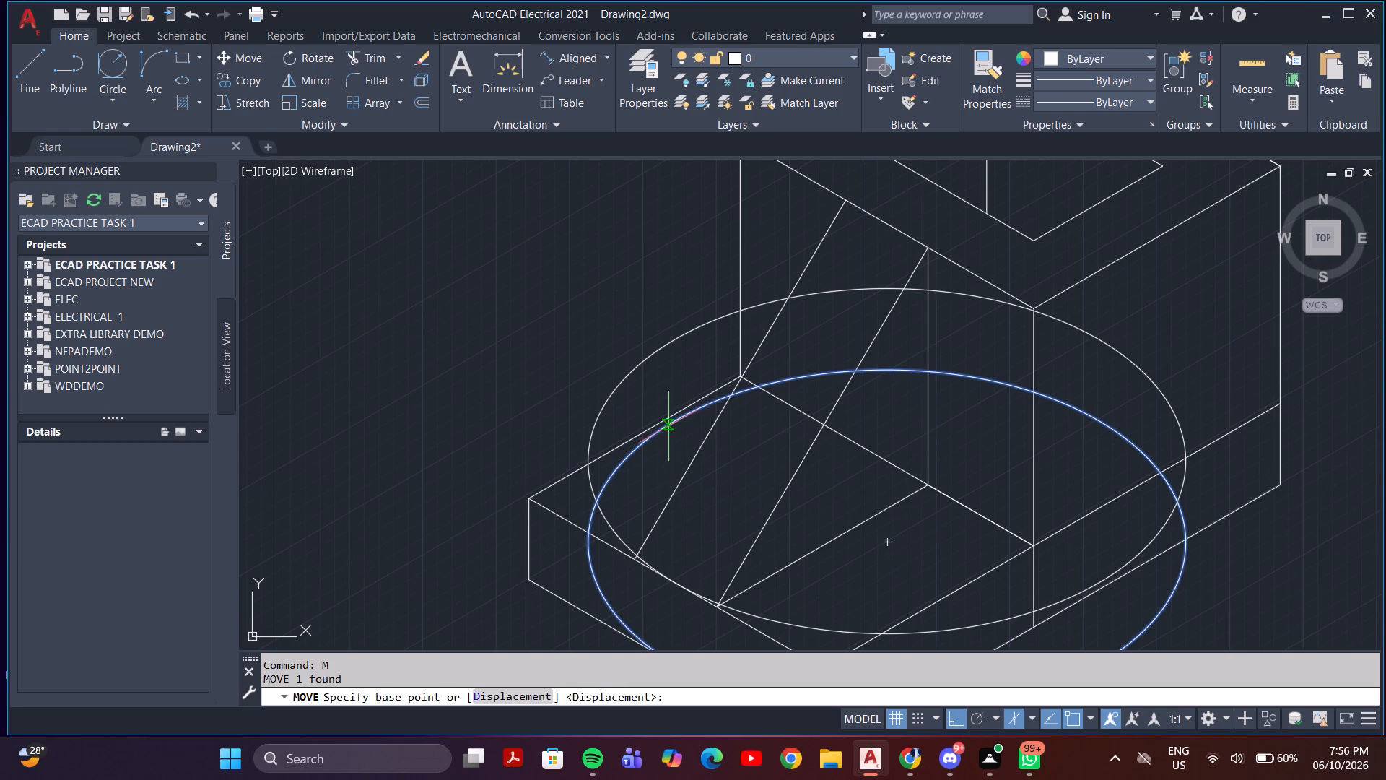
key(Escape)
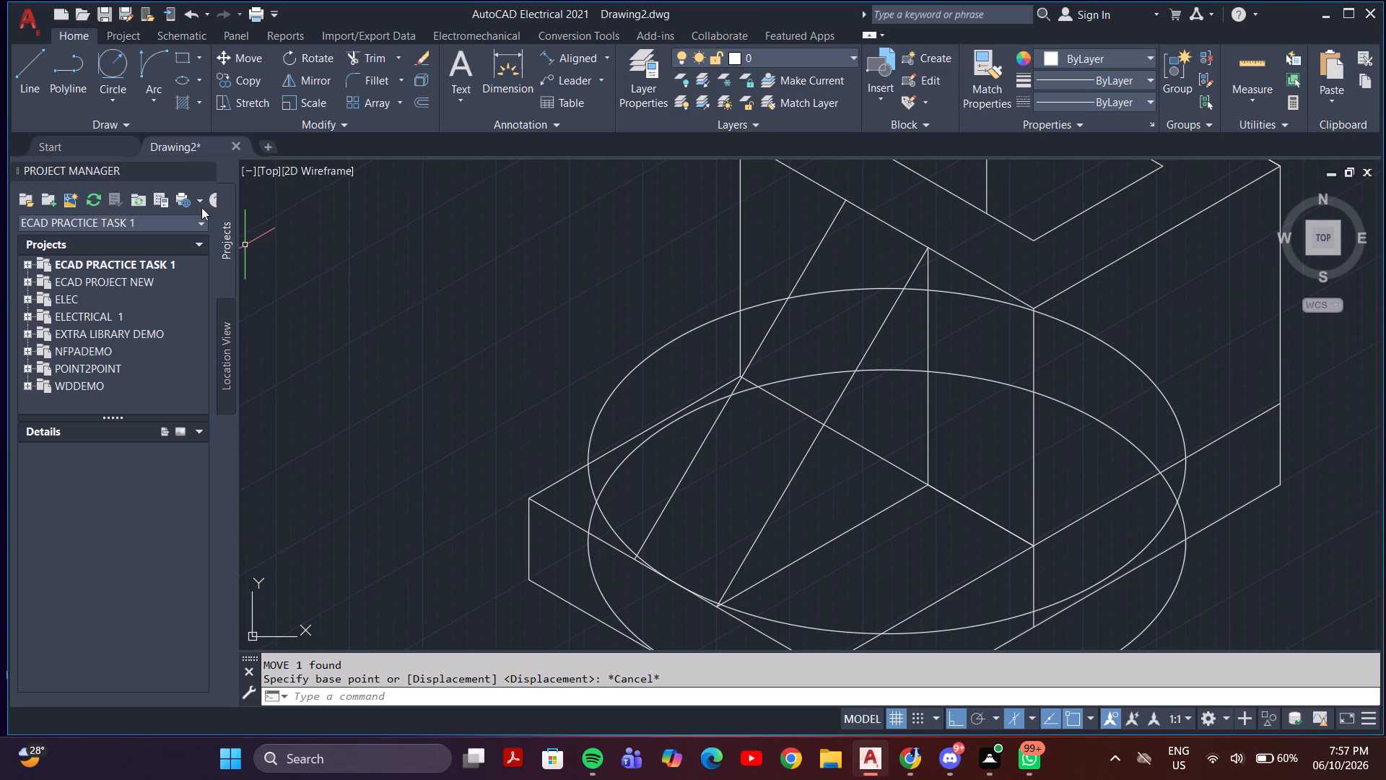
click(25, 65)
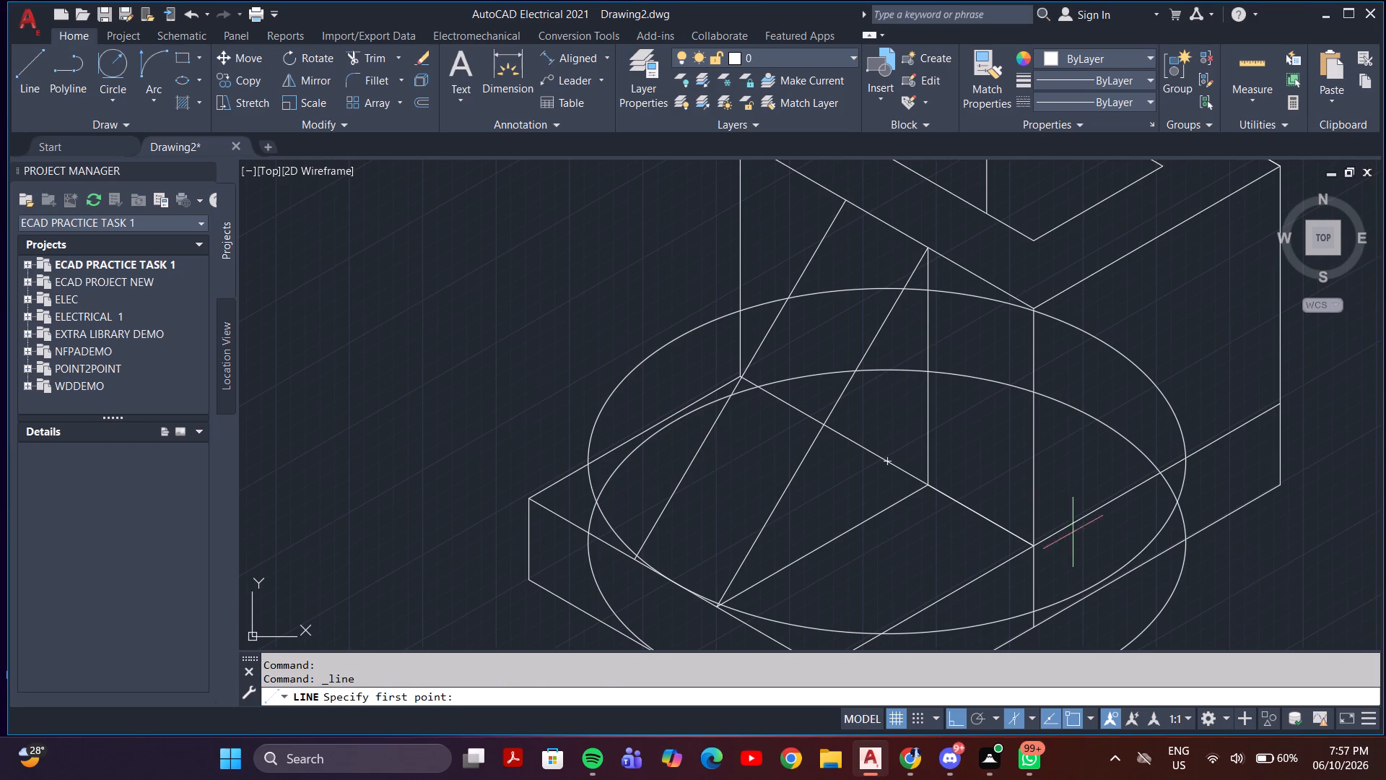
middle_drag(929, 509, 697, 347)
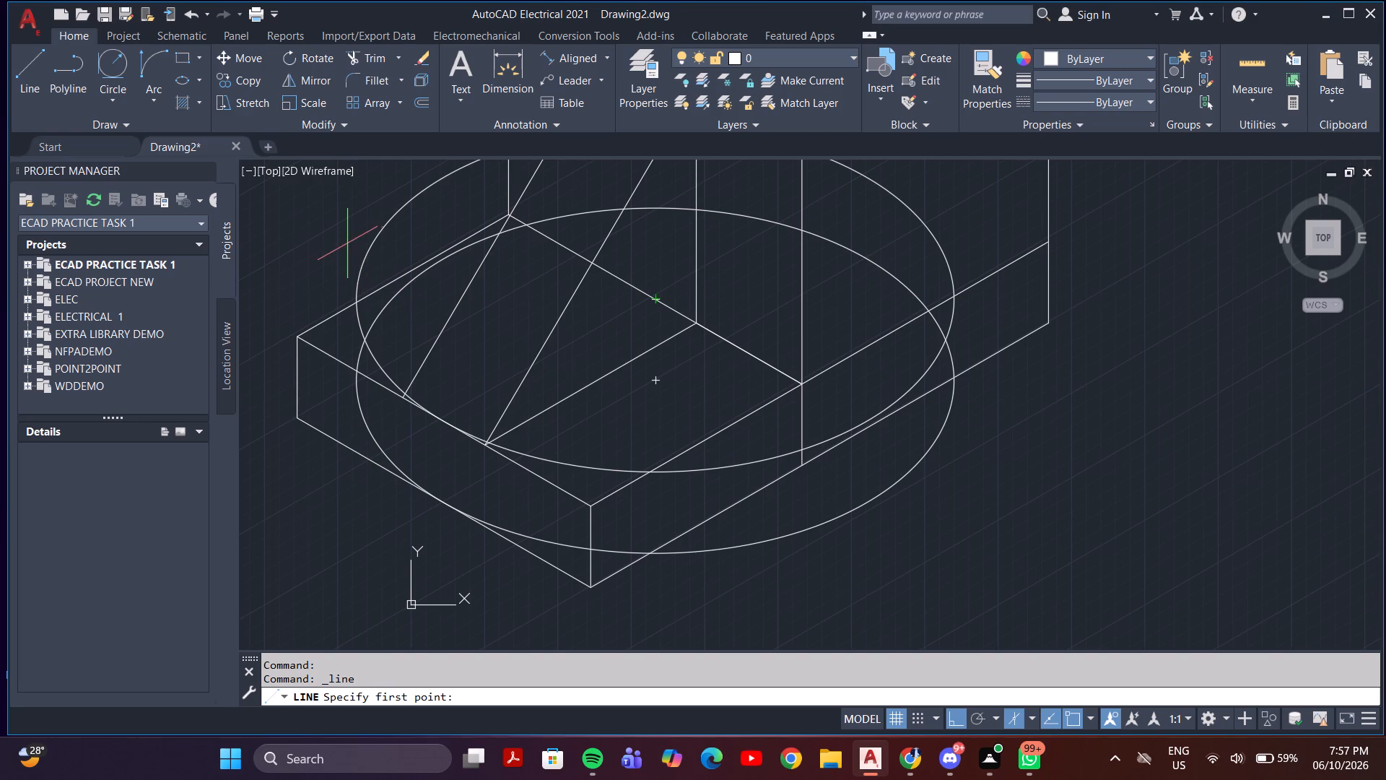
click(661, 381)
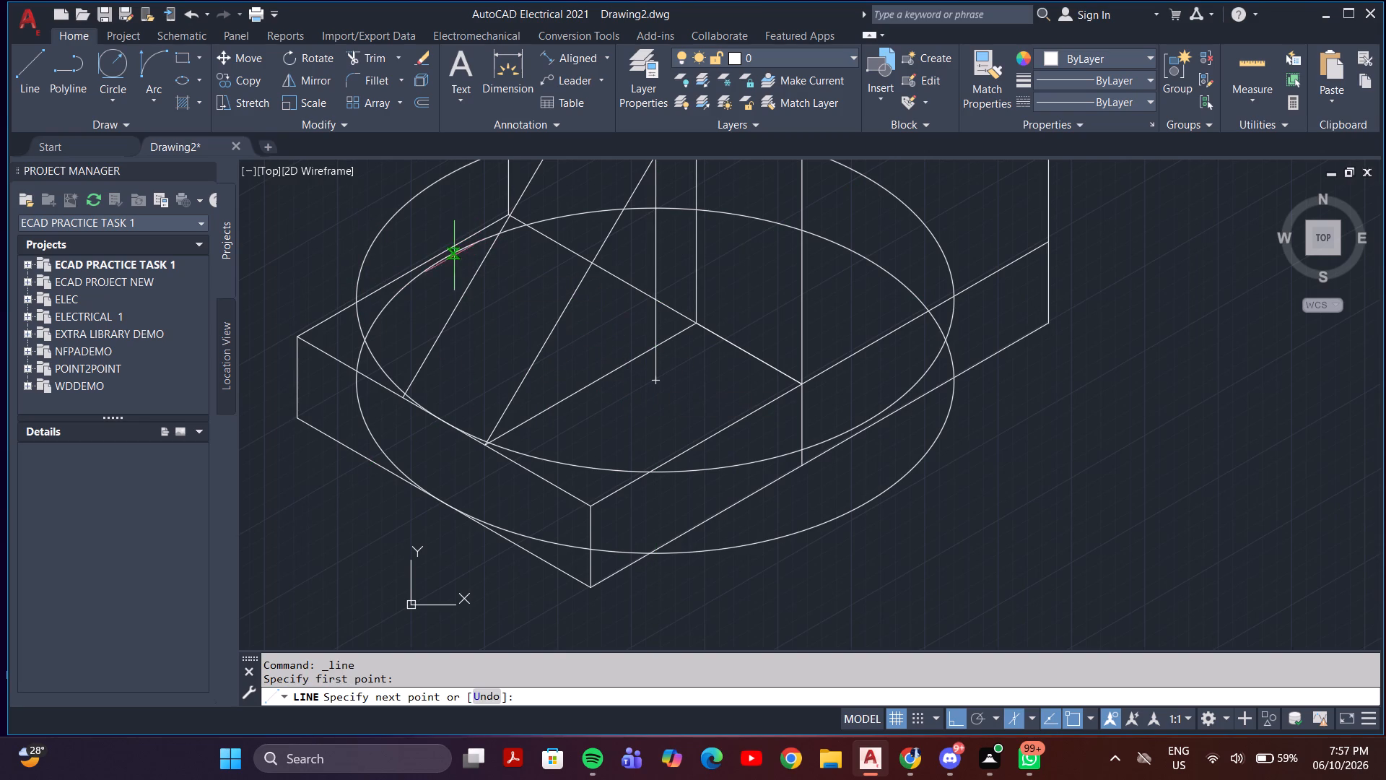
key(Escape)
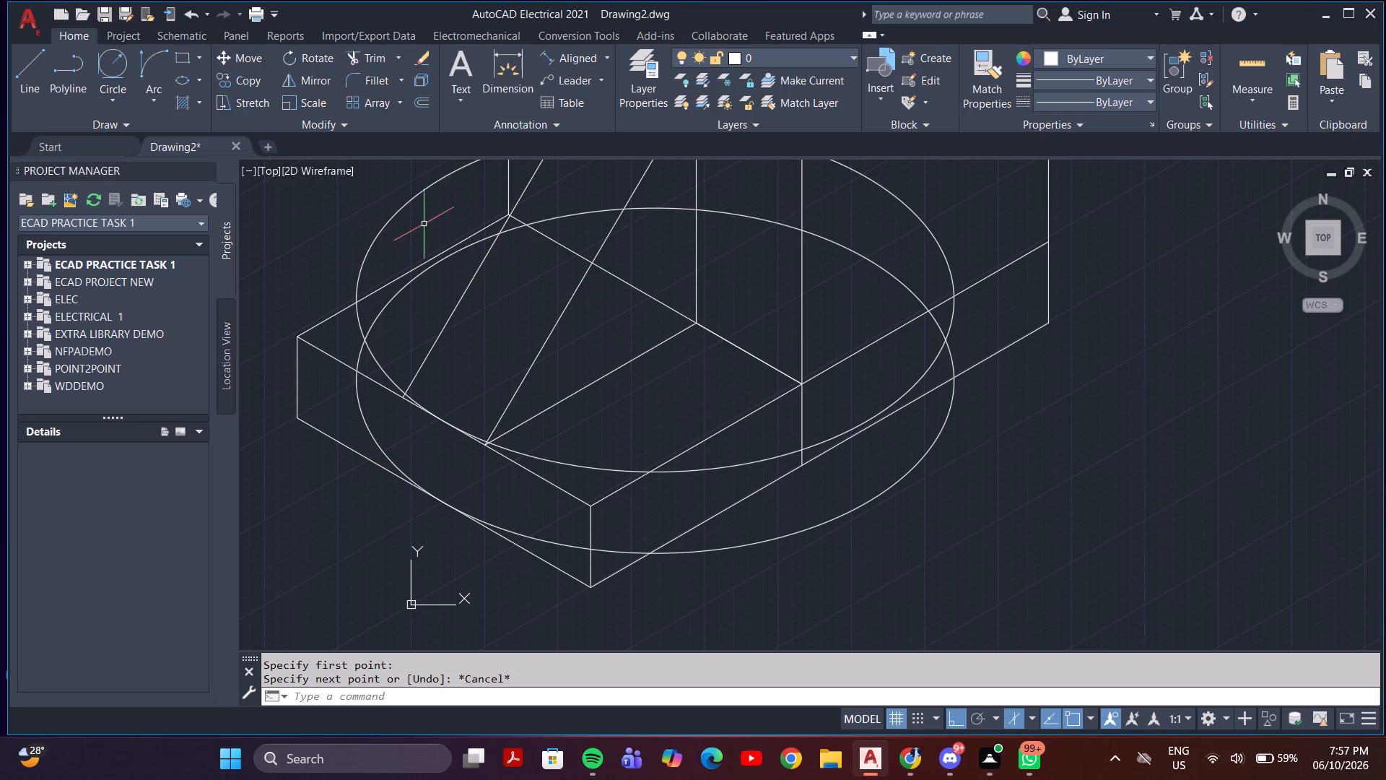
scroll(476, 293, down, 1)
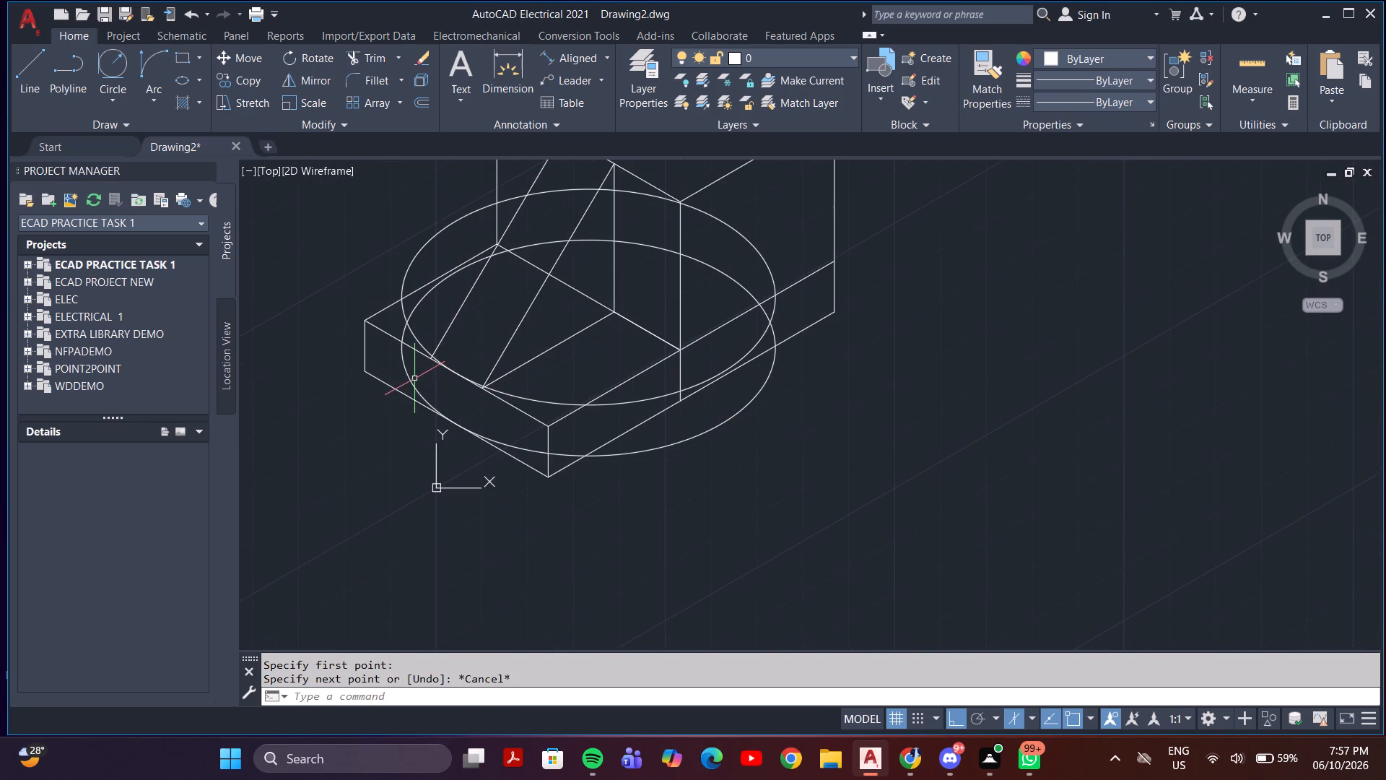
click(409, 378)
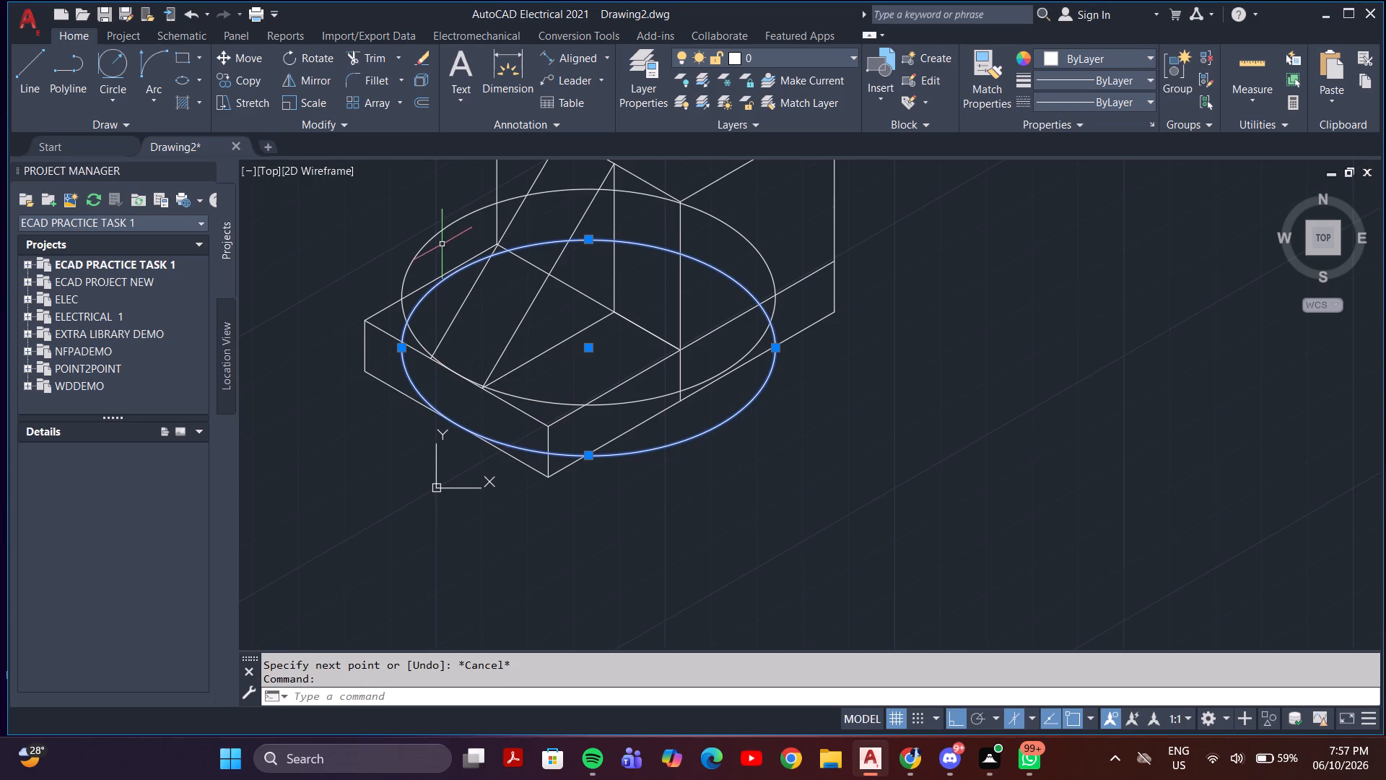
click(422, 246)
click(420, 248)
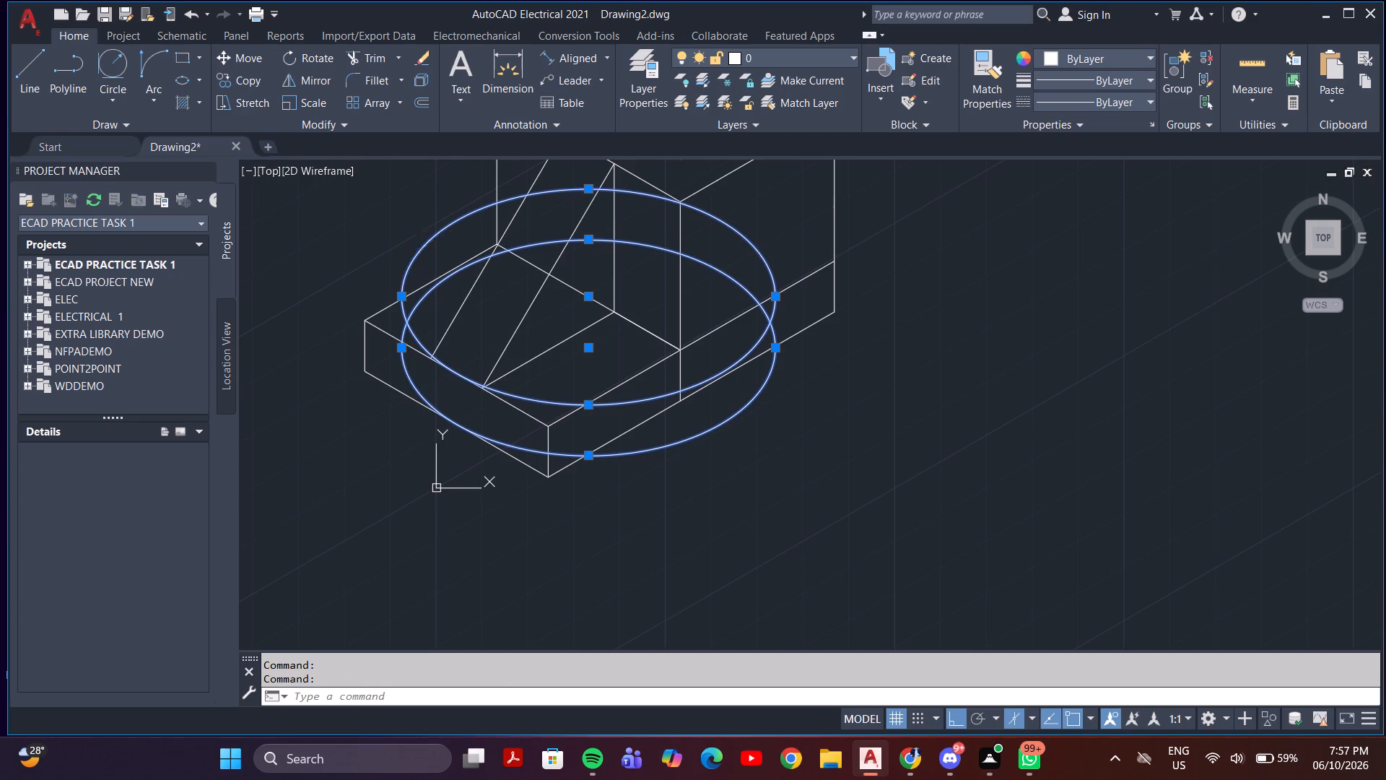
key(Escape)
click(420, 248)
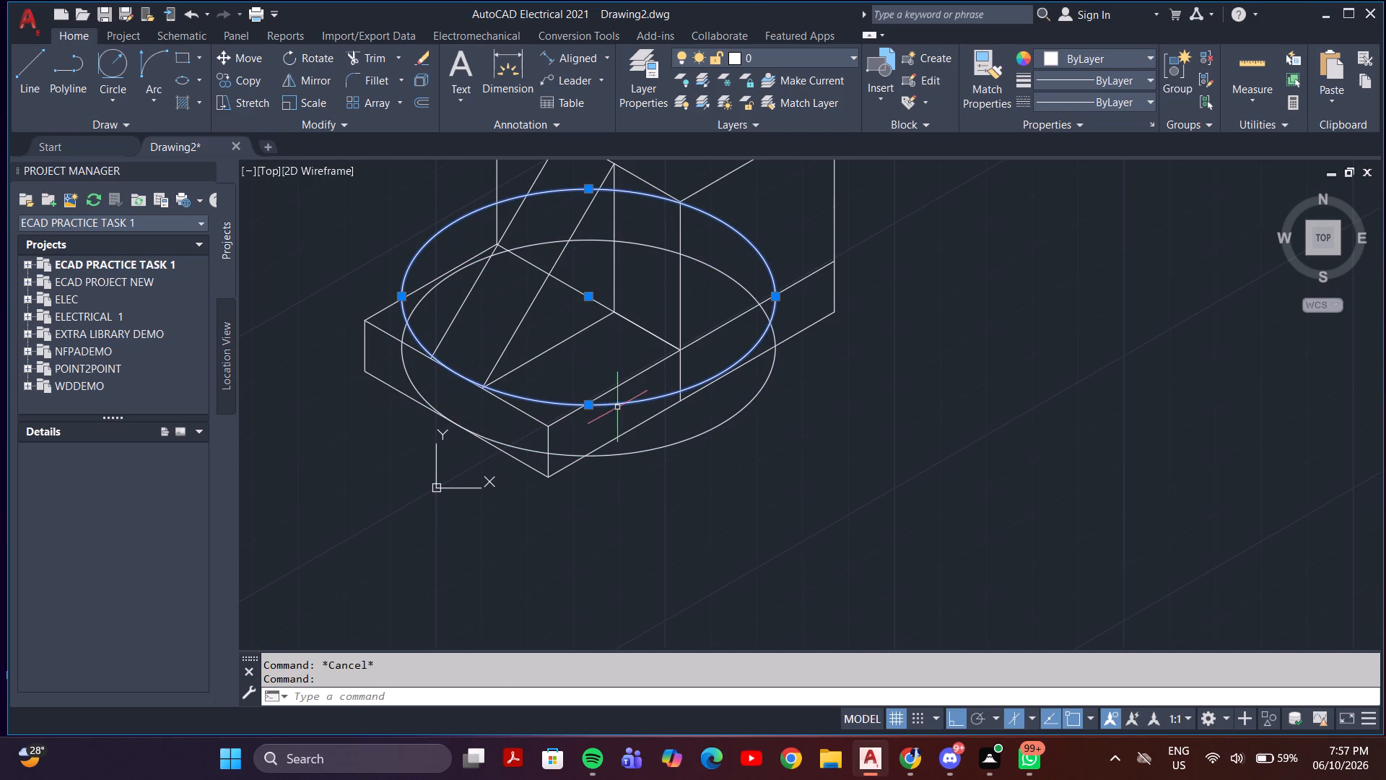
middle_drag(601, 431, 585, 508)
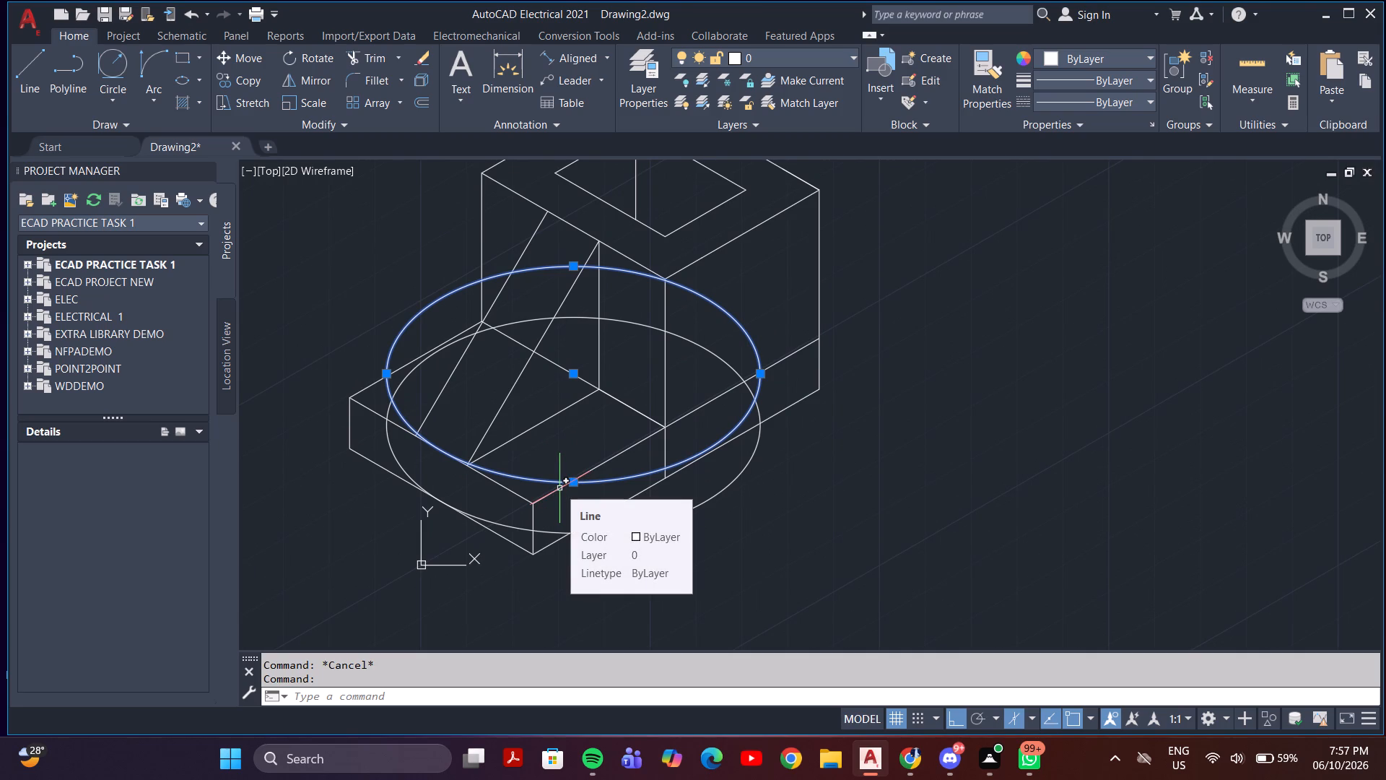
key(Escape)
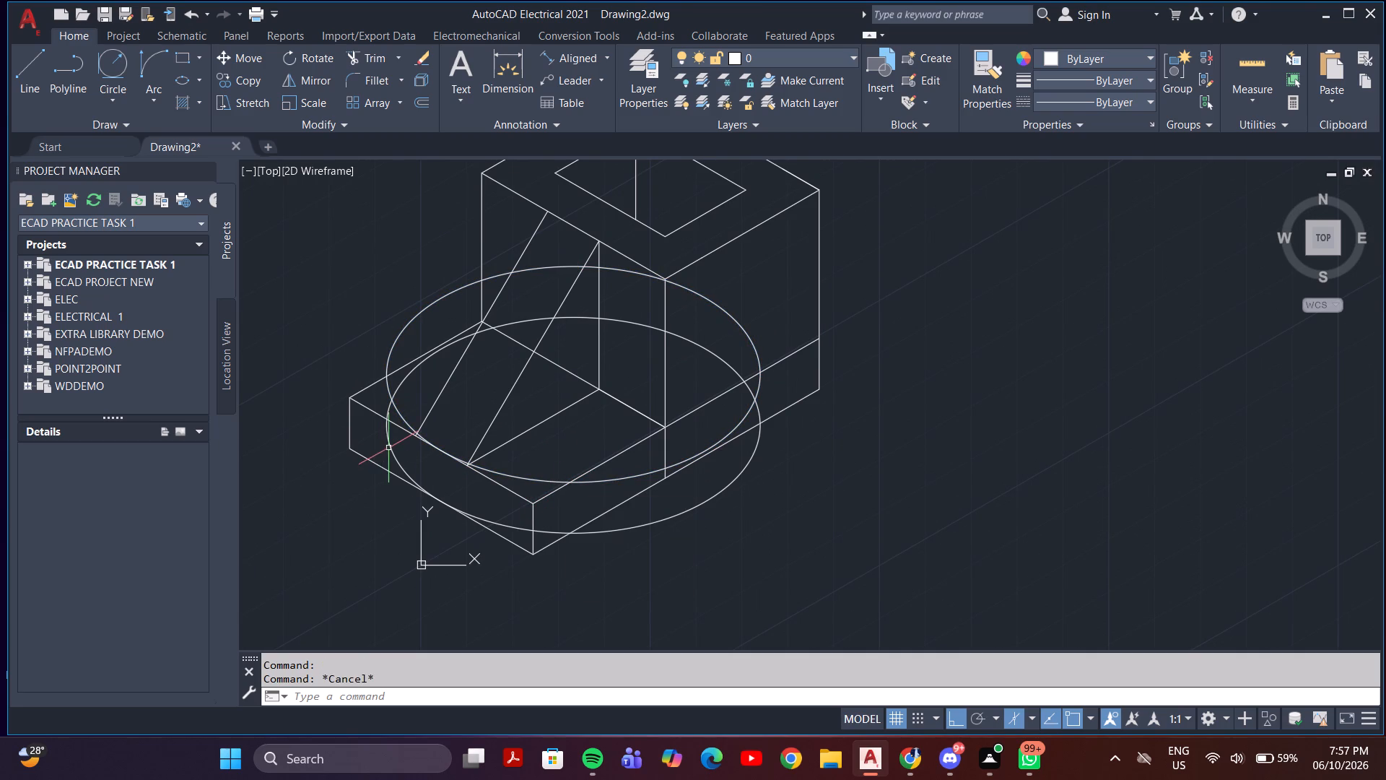
Draw a line on the left isoplane from the lower isocircle's centre to the base's upper back-left edge.
click(389, 448)
key(l)
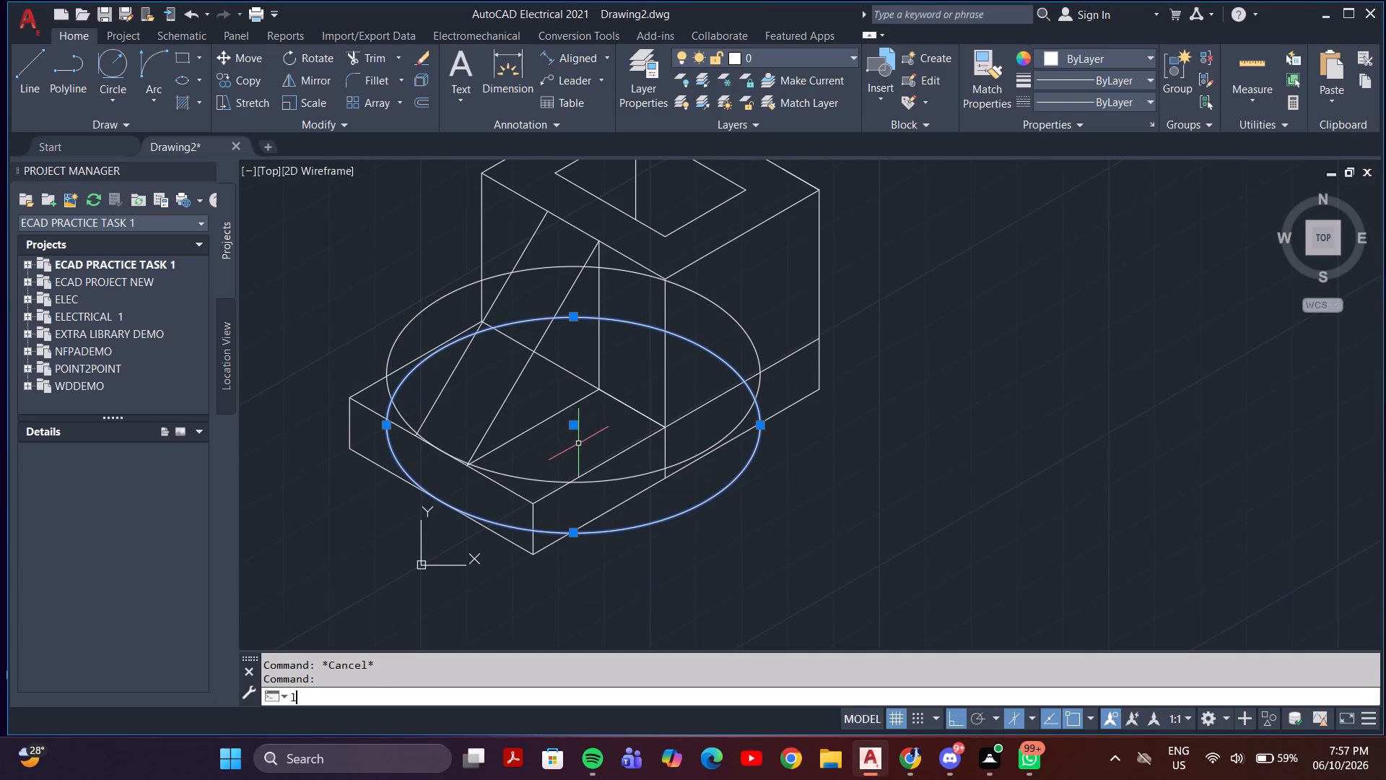
key(Return)
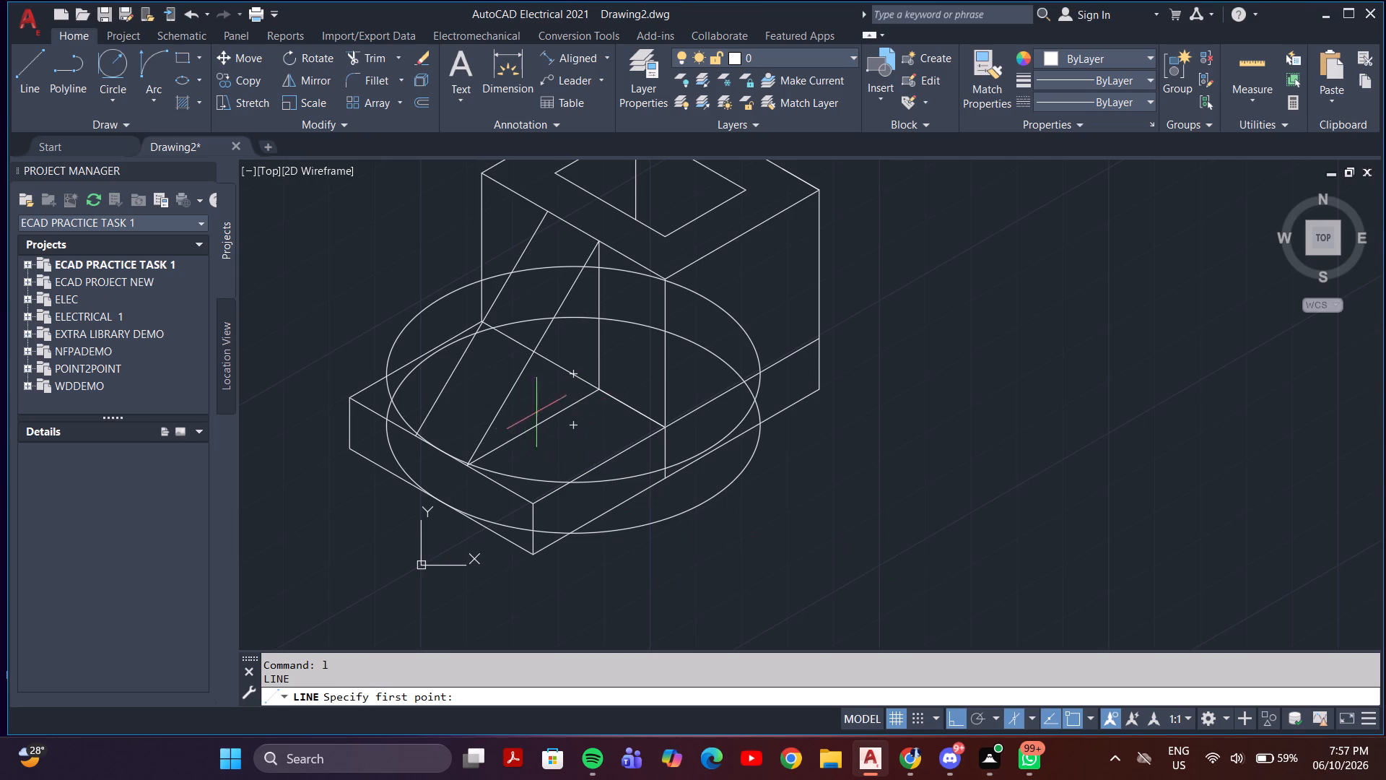
click(573, 422)
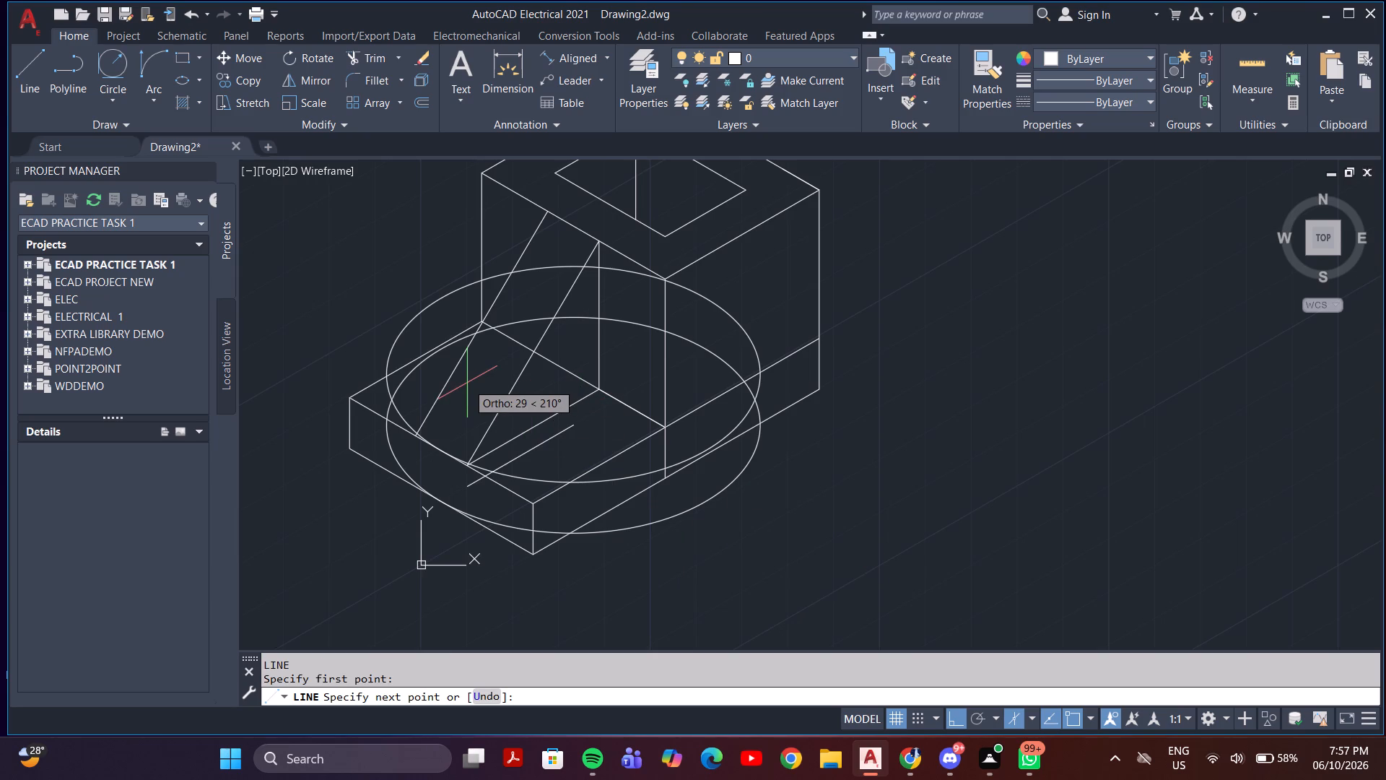
key(F5)
scroll(435, 352, up, 4)
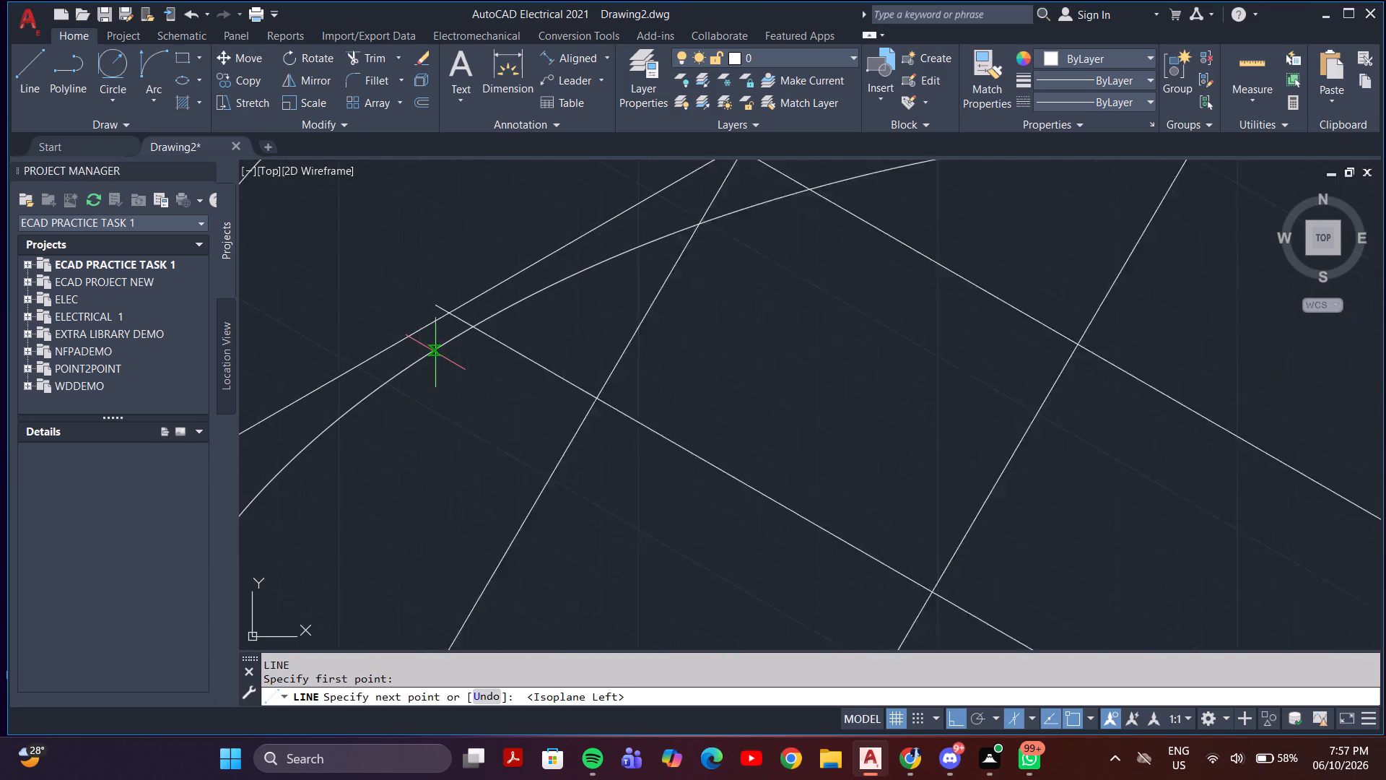
scroll(435, 352, up, 1)
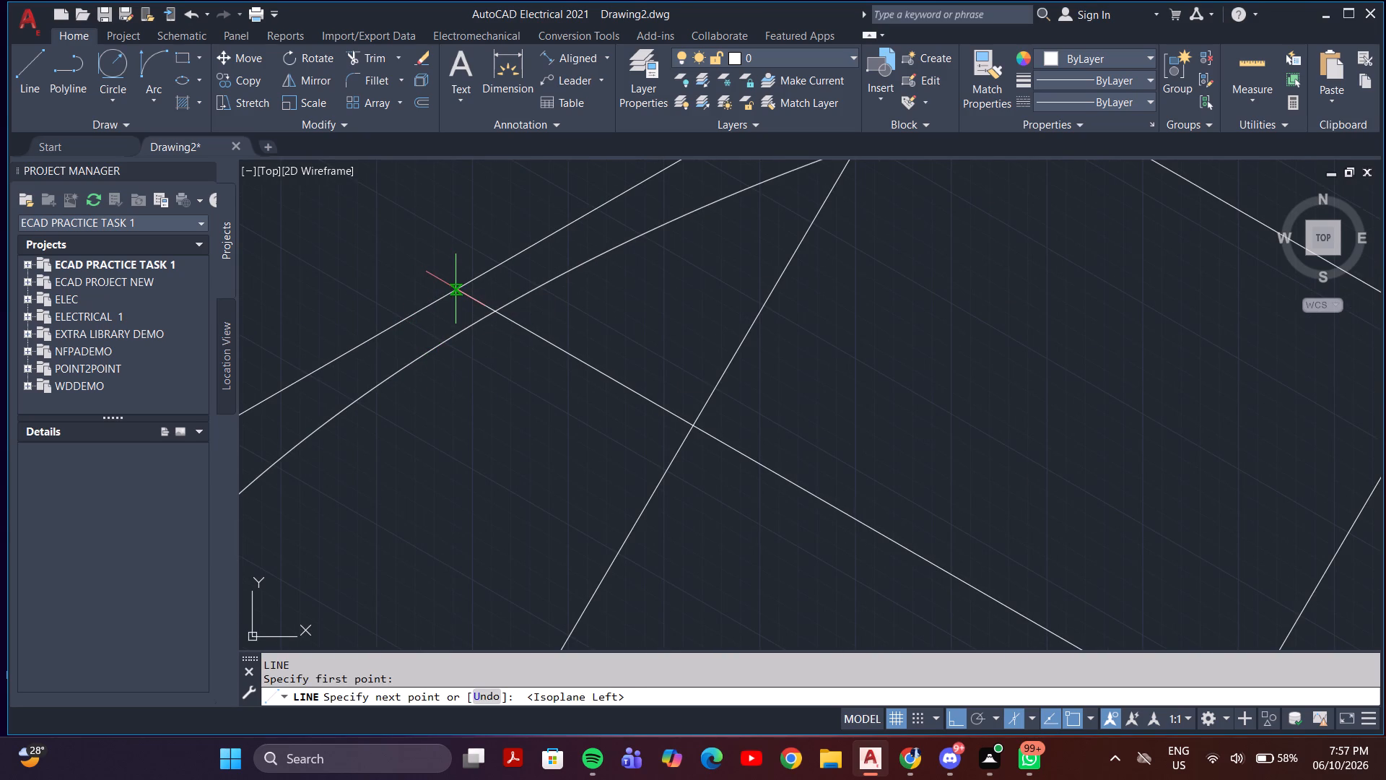
click(456, 289)
key(Escape)
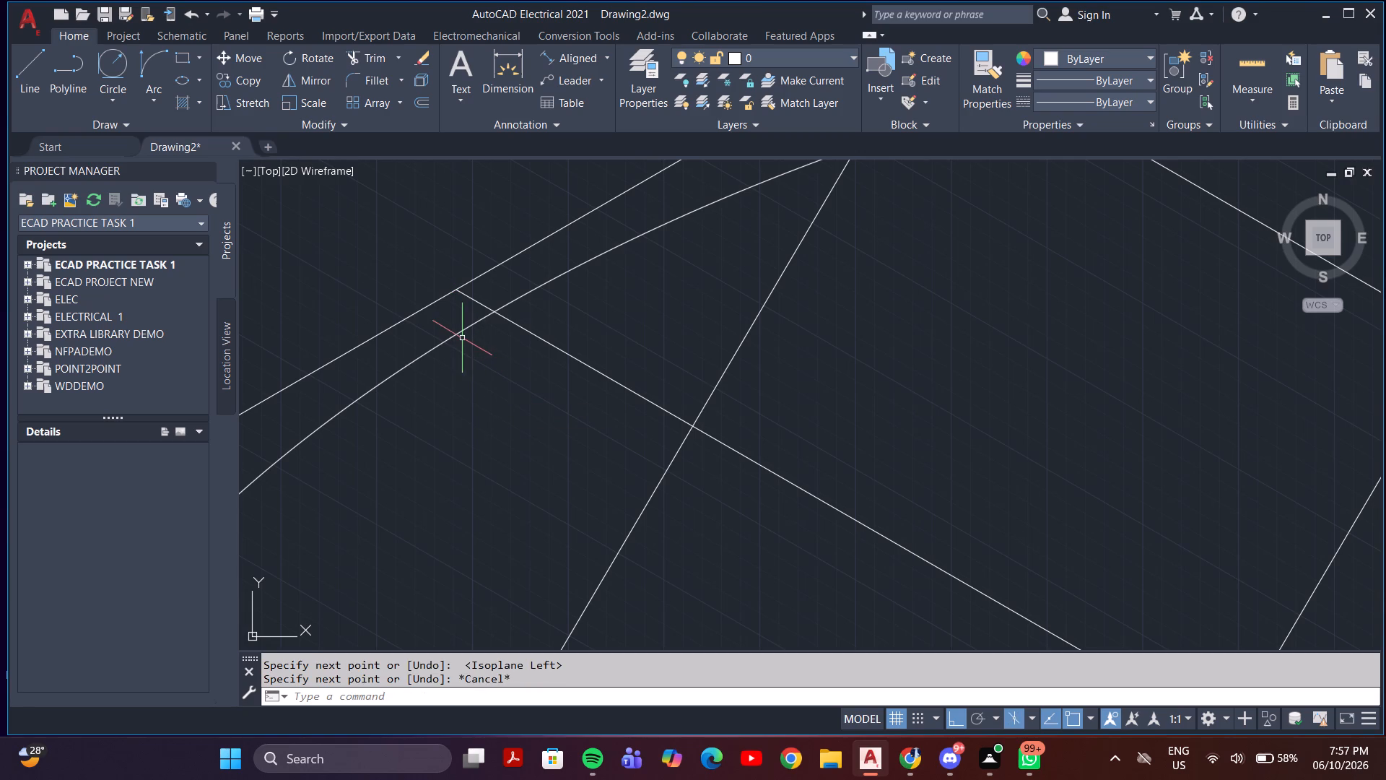
Move the lower isocircle from its intersection with the new line to that line's end on the base's upper back-left edge.
click(456, 336)
key(m)
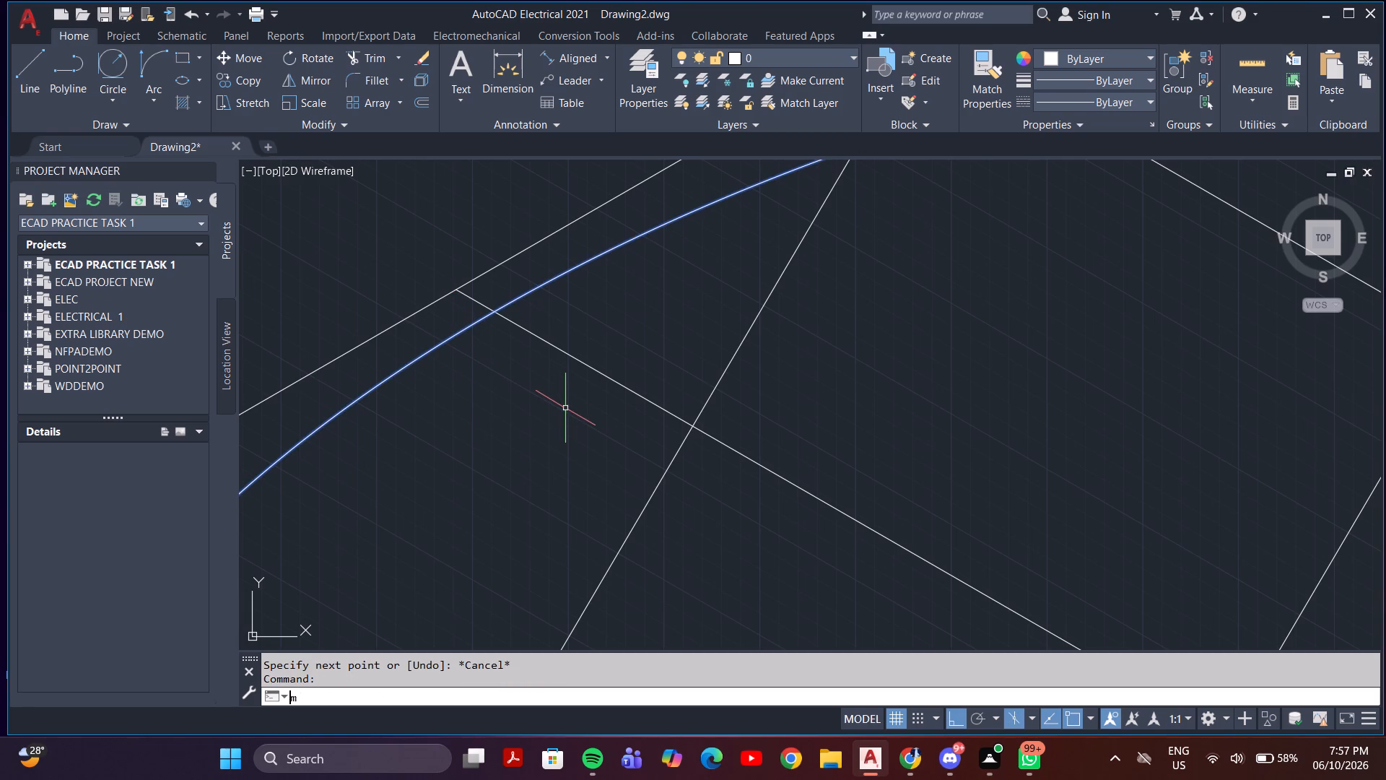
key(Return)
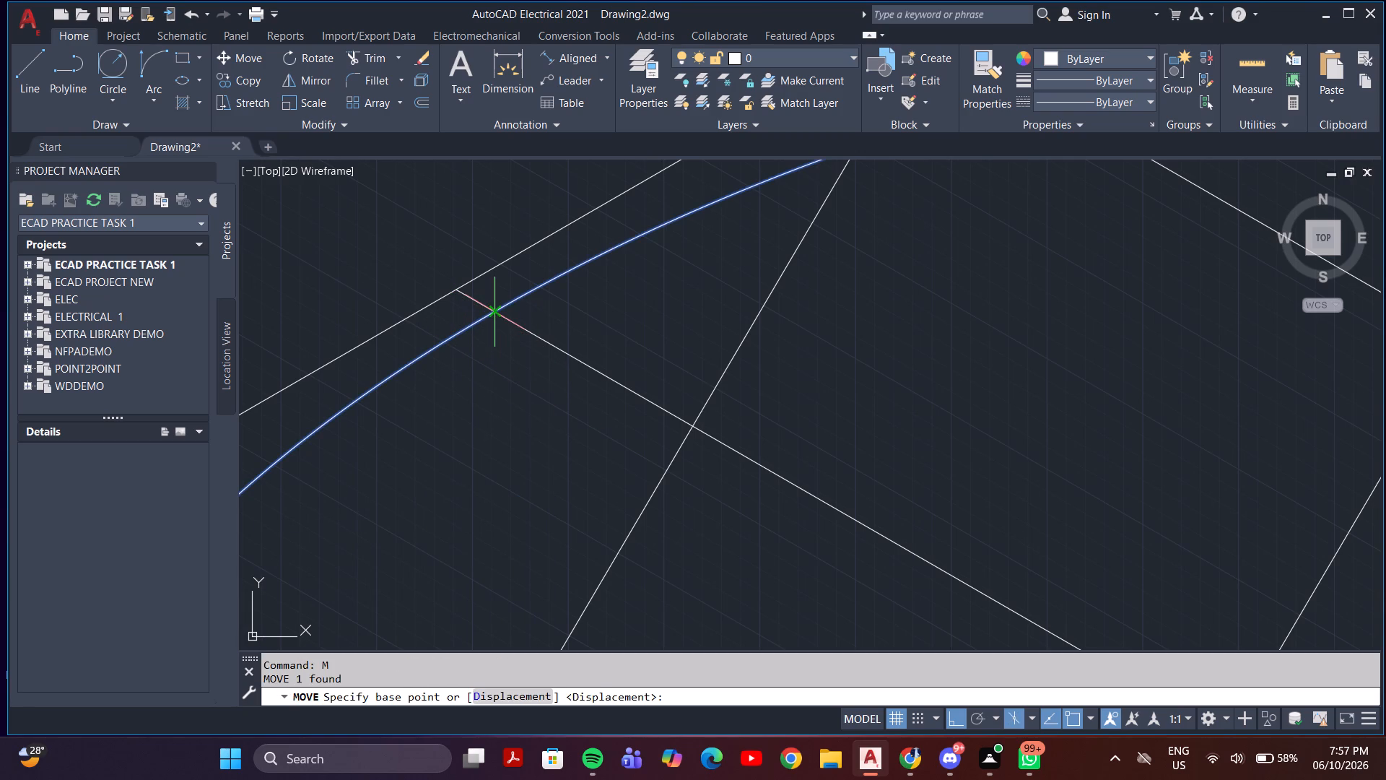
click(493, 311)
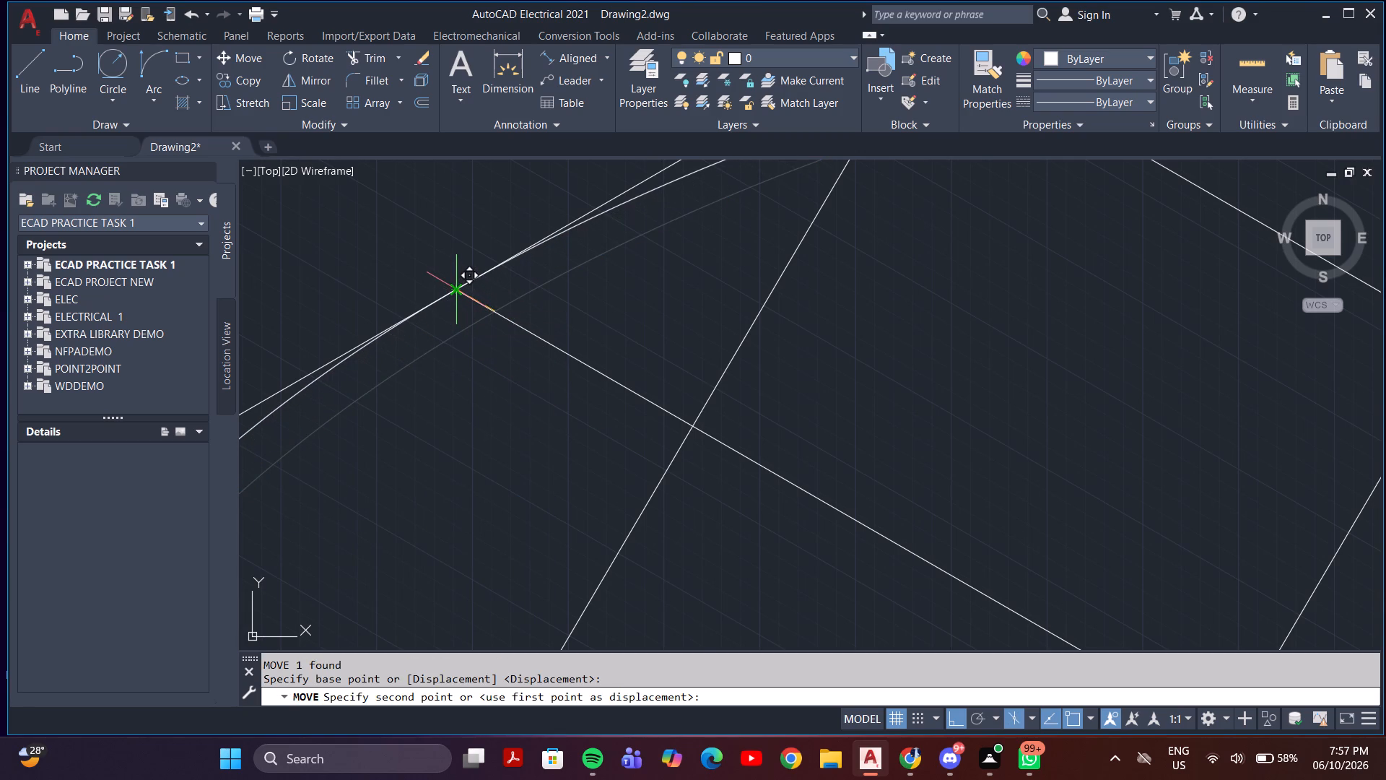
click(457, 291)
scroll(513, 343, down, 4)
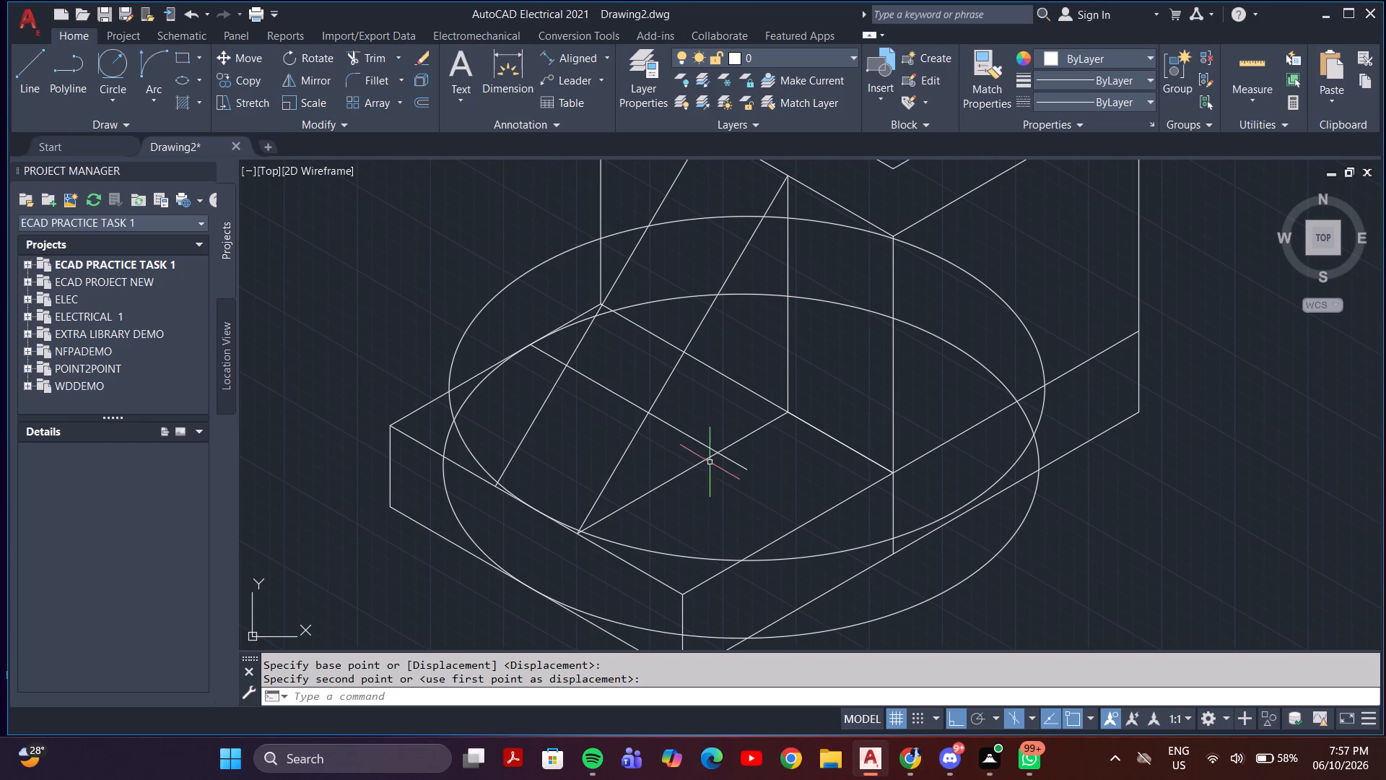
key(Escape)
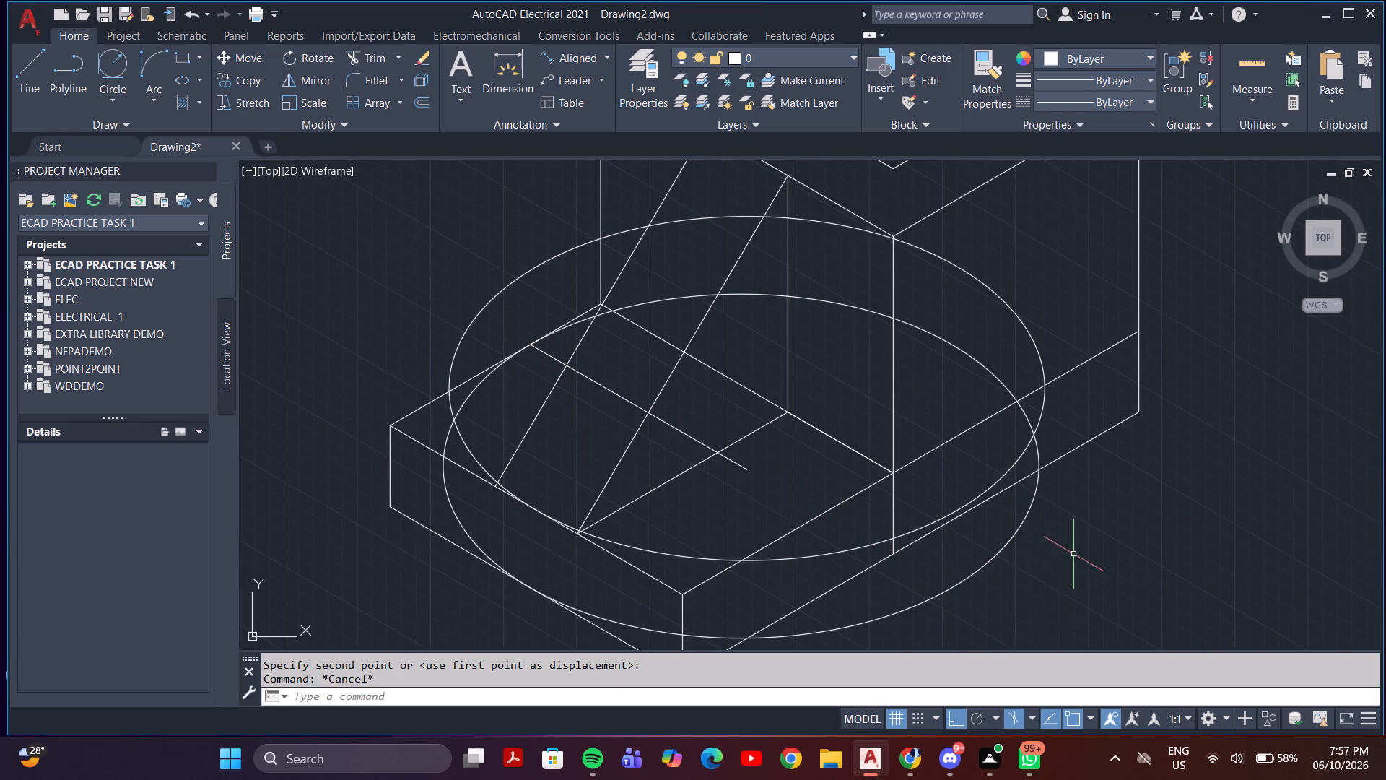
Trim the upper isocircle's back arc from the base's back-left edge across the raised block's front-left face to its front vertical edge.
scroll(1087, 509, down, 1)
middle_drag(1081, 542, 1016, 539)
scroll(1016, 539, down, 1)
text(tr)
key(Return)
click(798, 426)
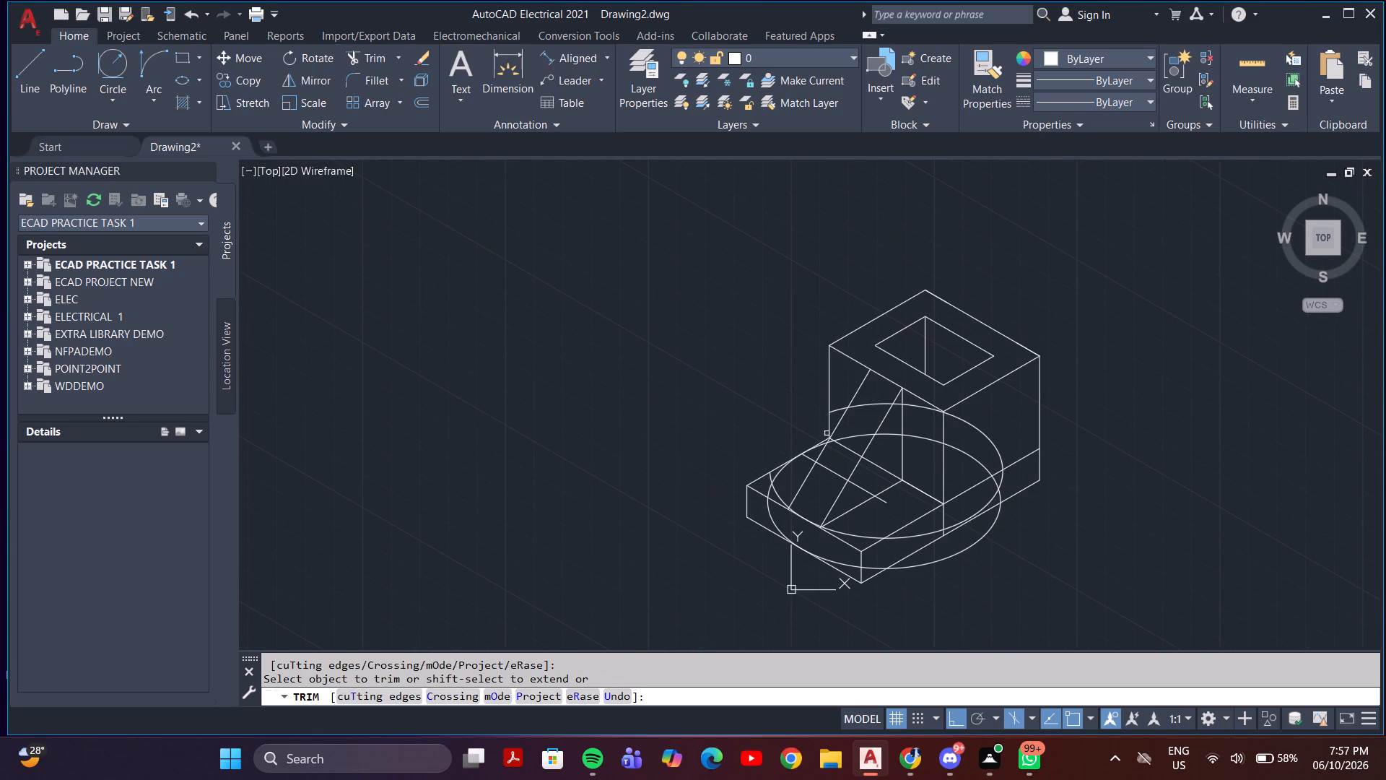
click(840, 407)
click(868, 404)
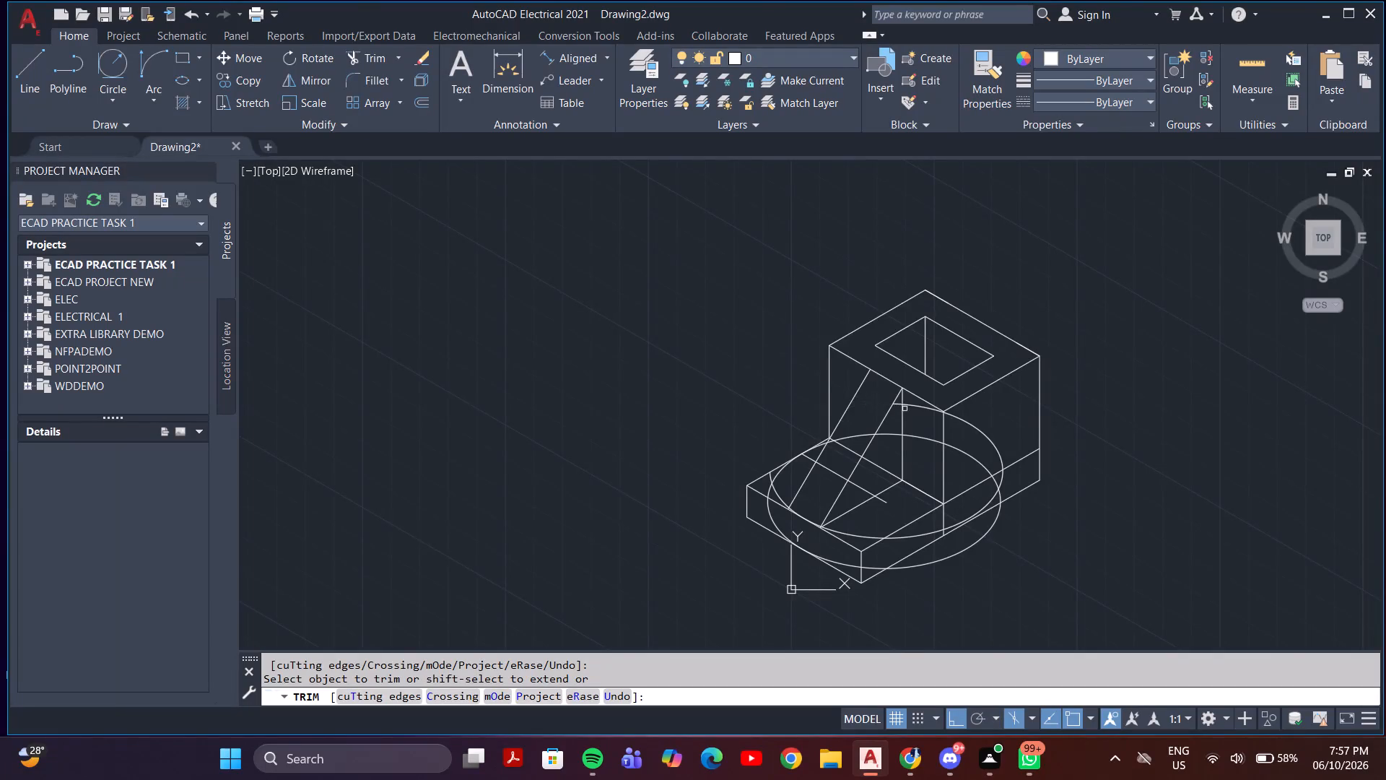
scroll(904, 404, up, 4)
click(883, 387)
click(877, 441)
click(964, 397)
click(972, 455)
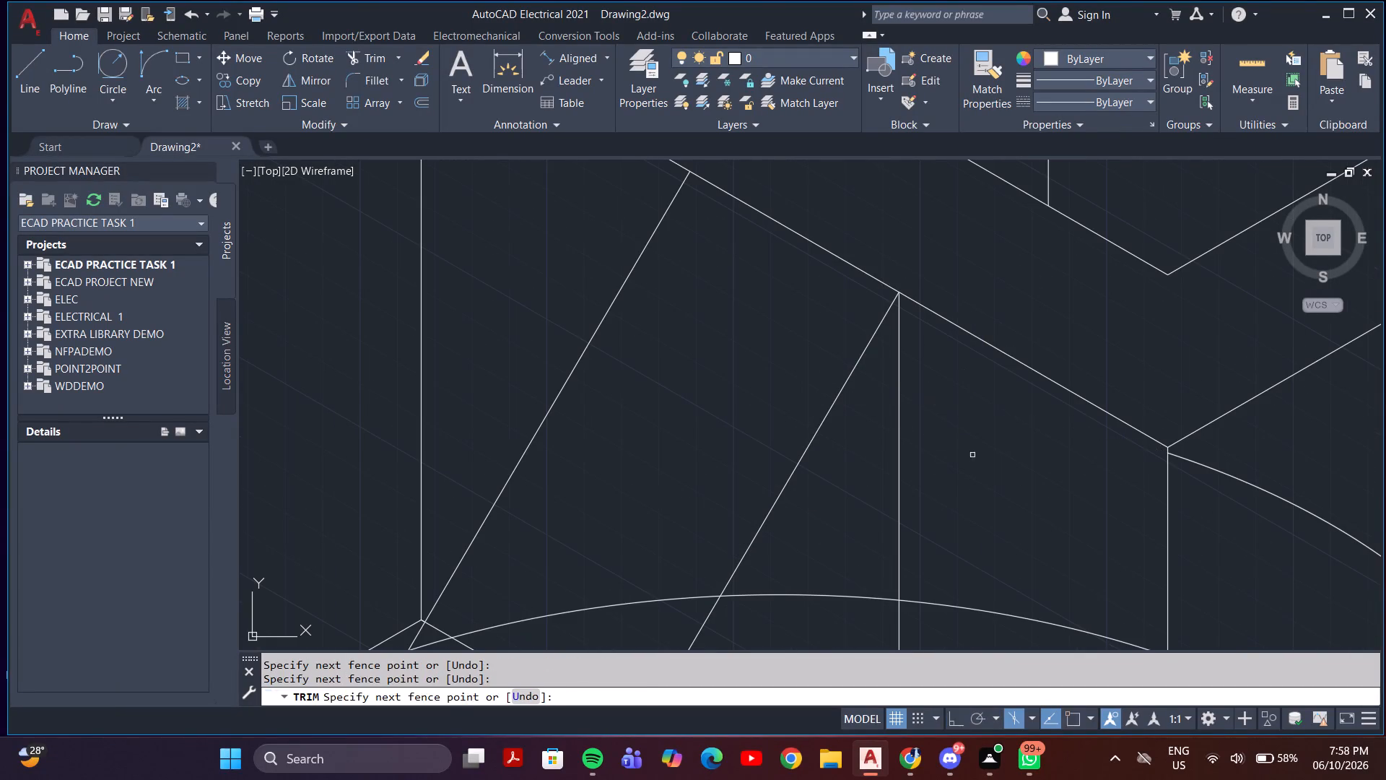
Trim the upper isocircle beyond the block's front vertical edge and the lower isocircle's adjoining back arc, down to where the two curves cross.
middle_drag(988, 471, 680, 303)
scroll(762, 370, down, 2)
click(947, 359)
click(850, 492)
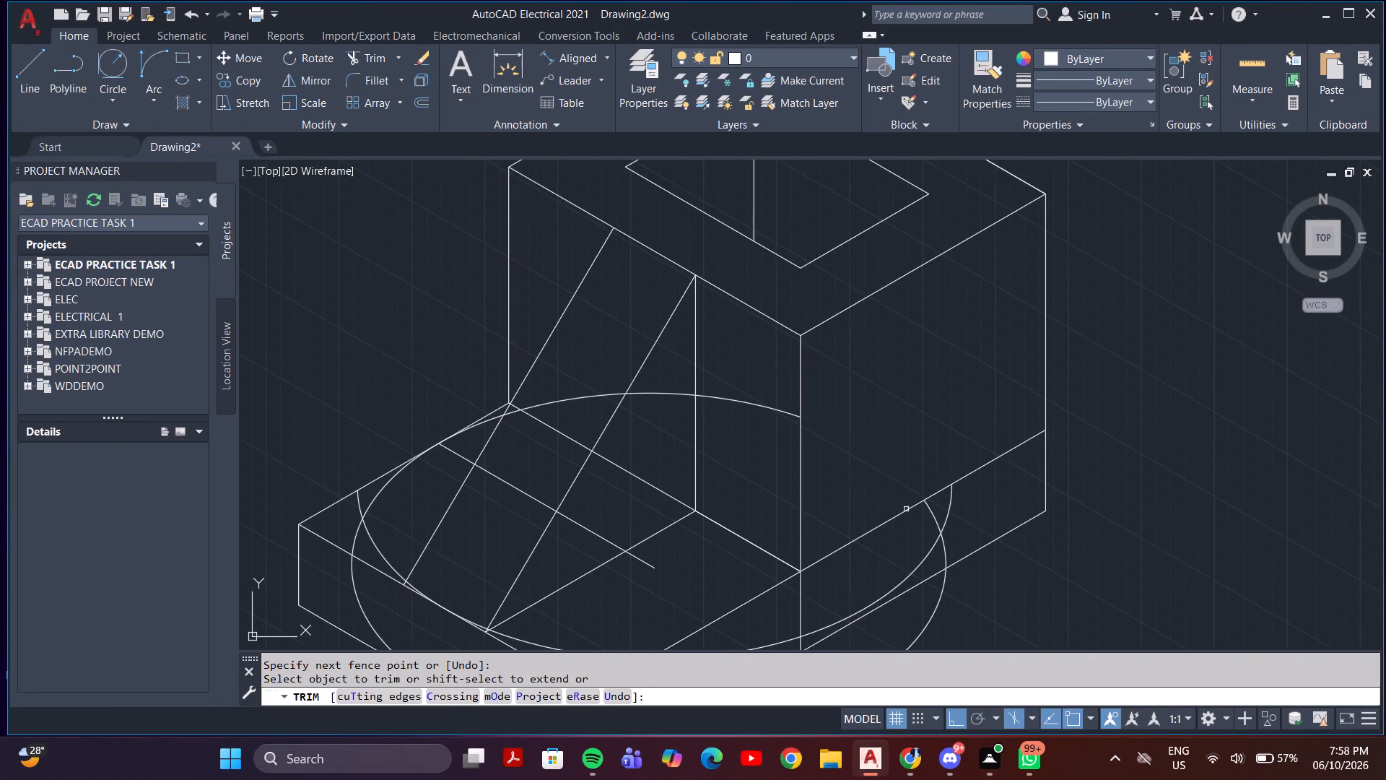
middle_drag(917, 493, 934, 342)
click(985, 344)
click(868, 433)
drag(849, 449, 834, 461)
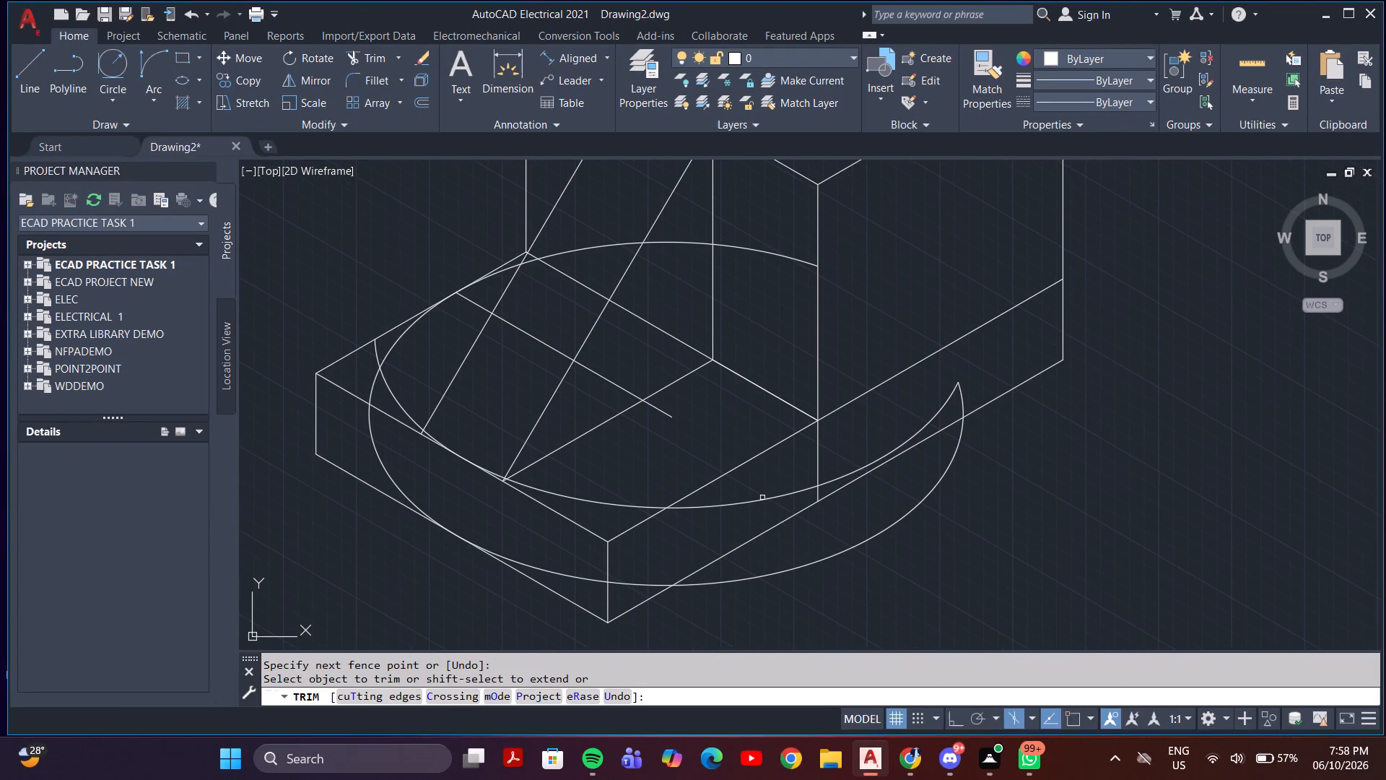
Trim both isocircles' arcs outside the base's front-right side and the vertical line below the raised block's front corner.
click(683, 542)
click(906, 420)
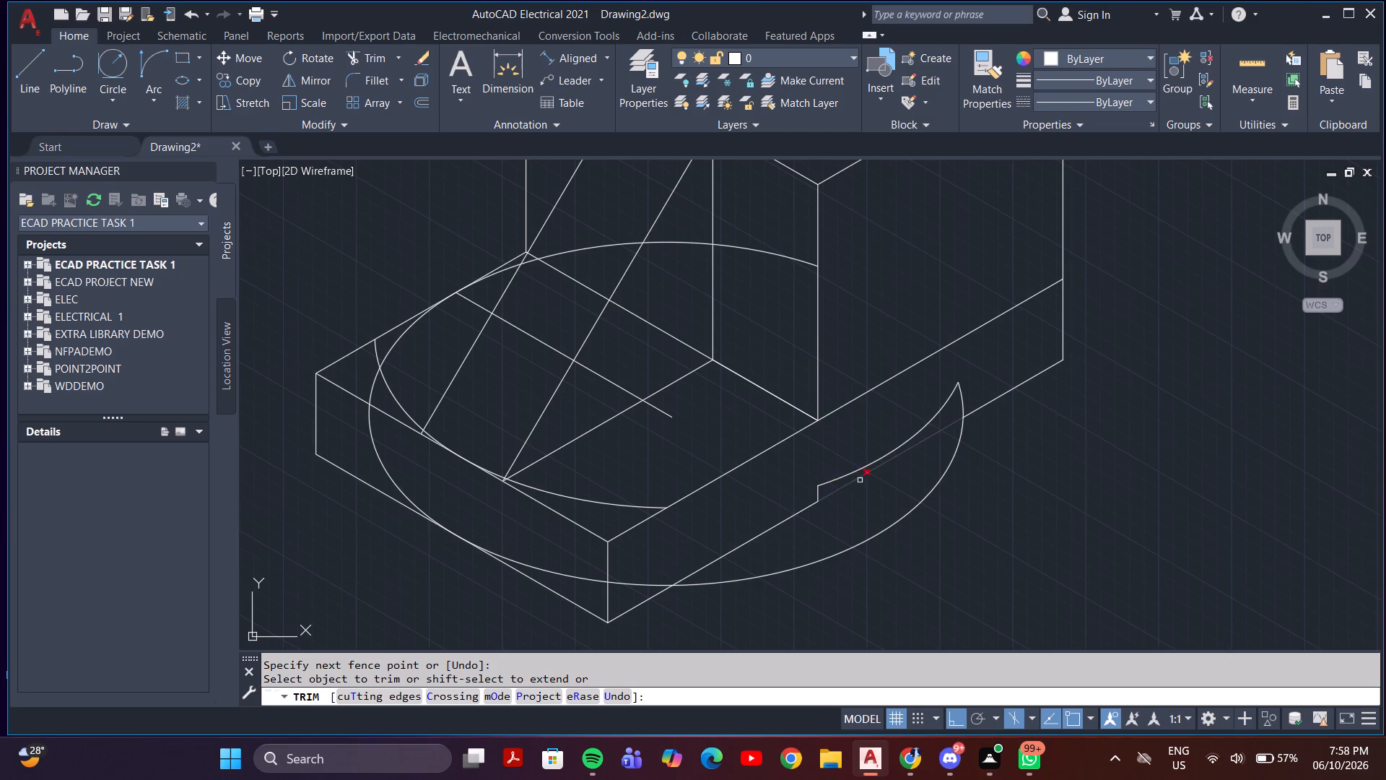
click(780, 508)
click(971, 401)
click(990, 464)
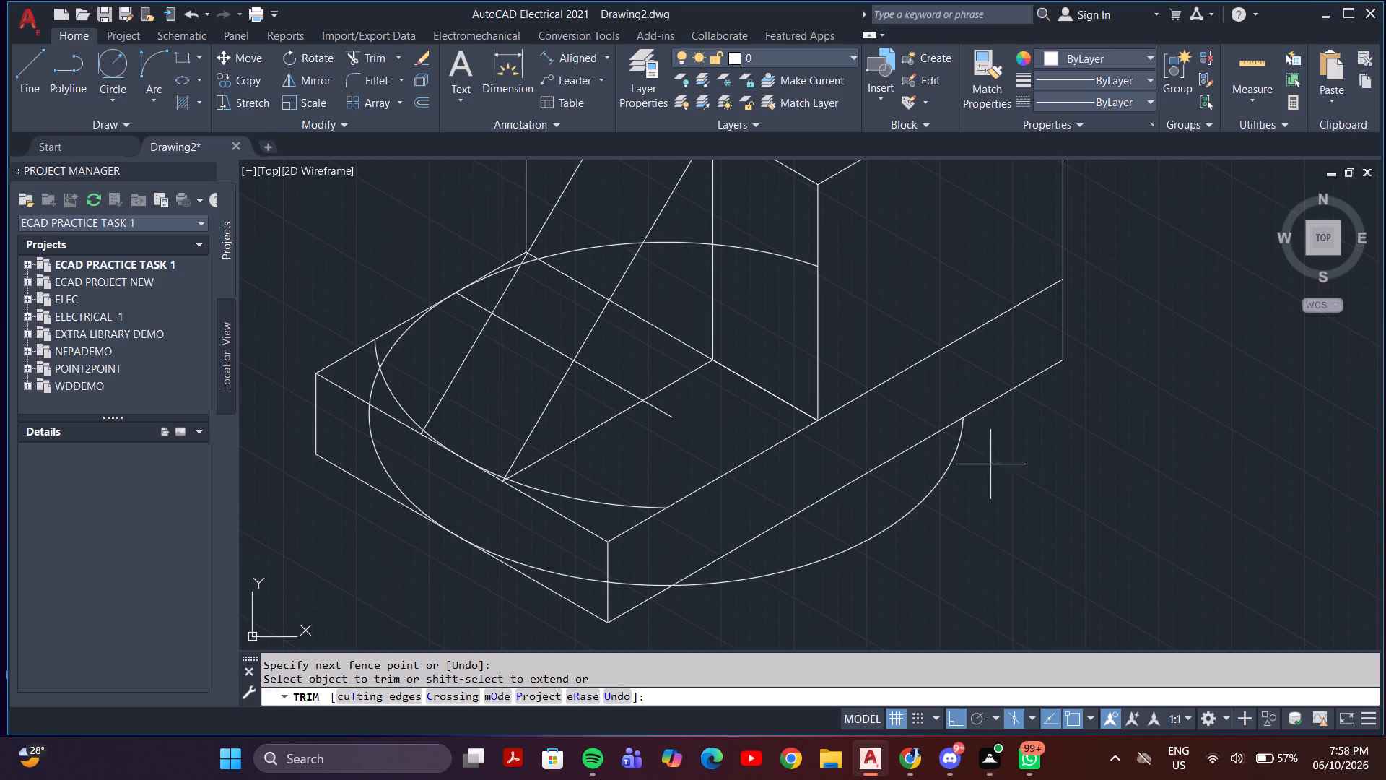
click(802, 565)
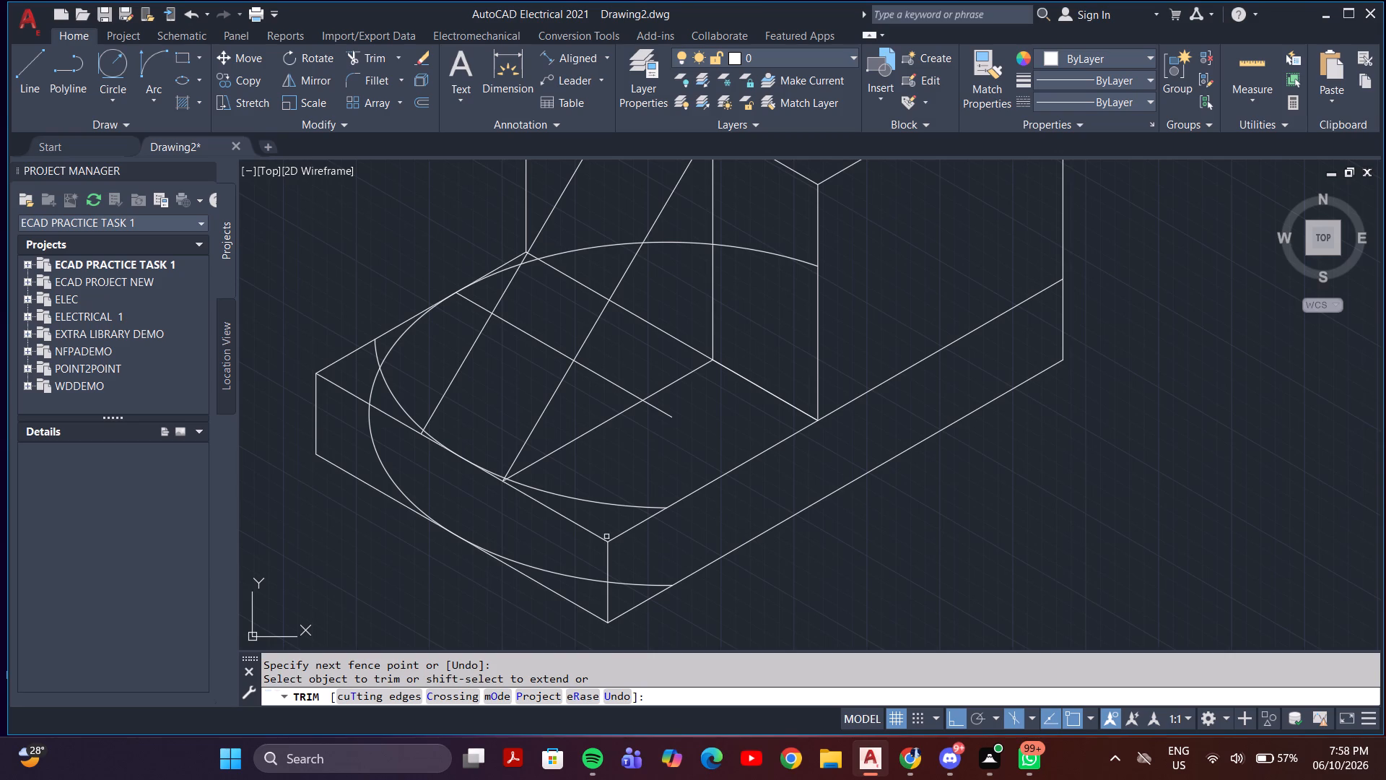
Trim away the base's square front corner outside the isocircle arcs, including its upper edges, vertical edge and lower edges.
click(632, 526)
click(544, 552)
click(582, 521)
click(611, 557)
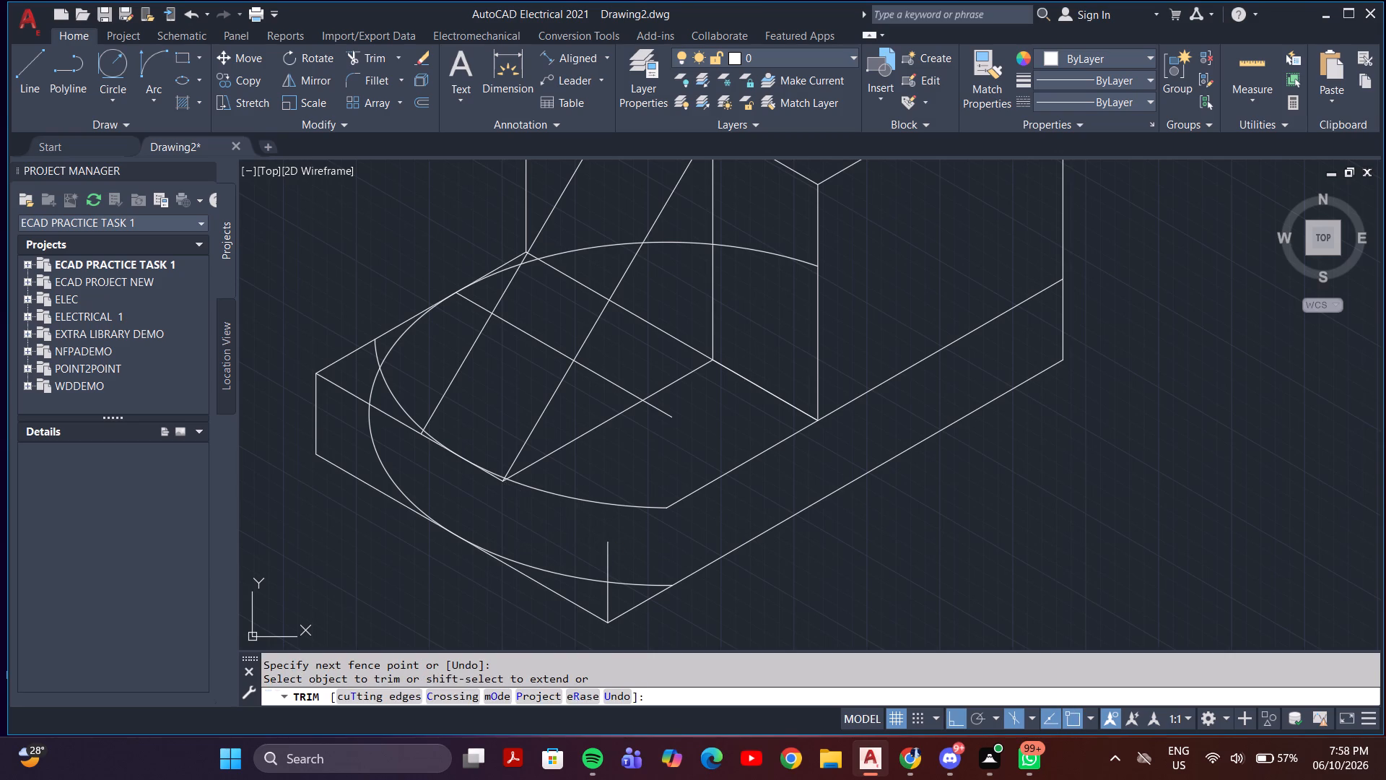
click(600, 566)
click(672, 628)
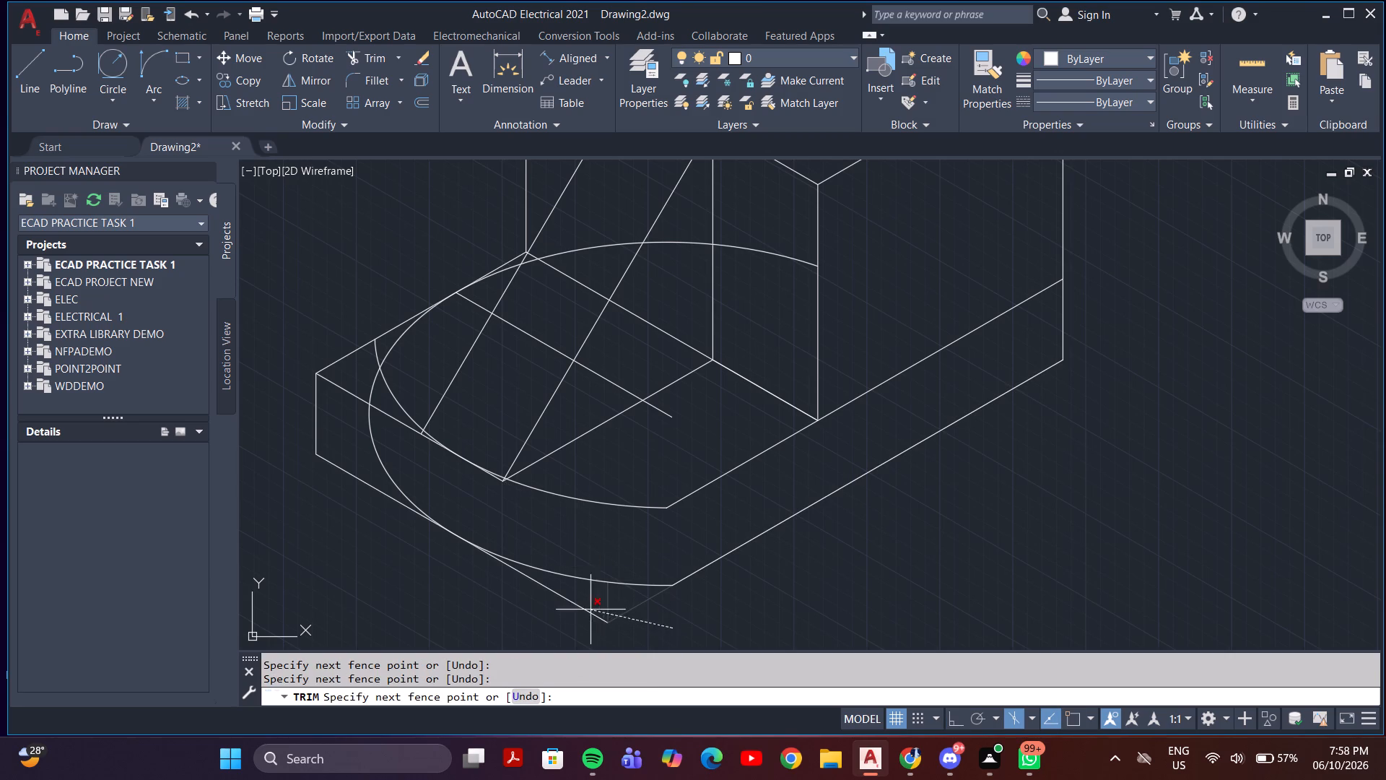
click(561, 599)
Trim the base's upper and lower edges extending beyond the isocircle arcs at its far left corner.
click(360, 521)
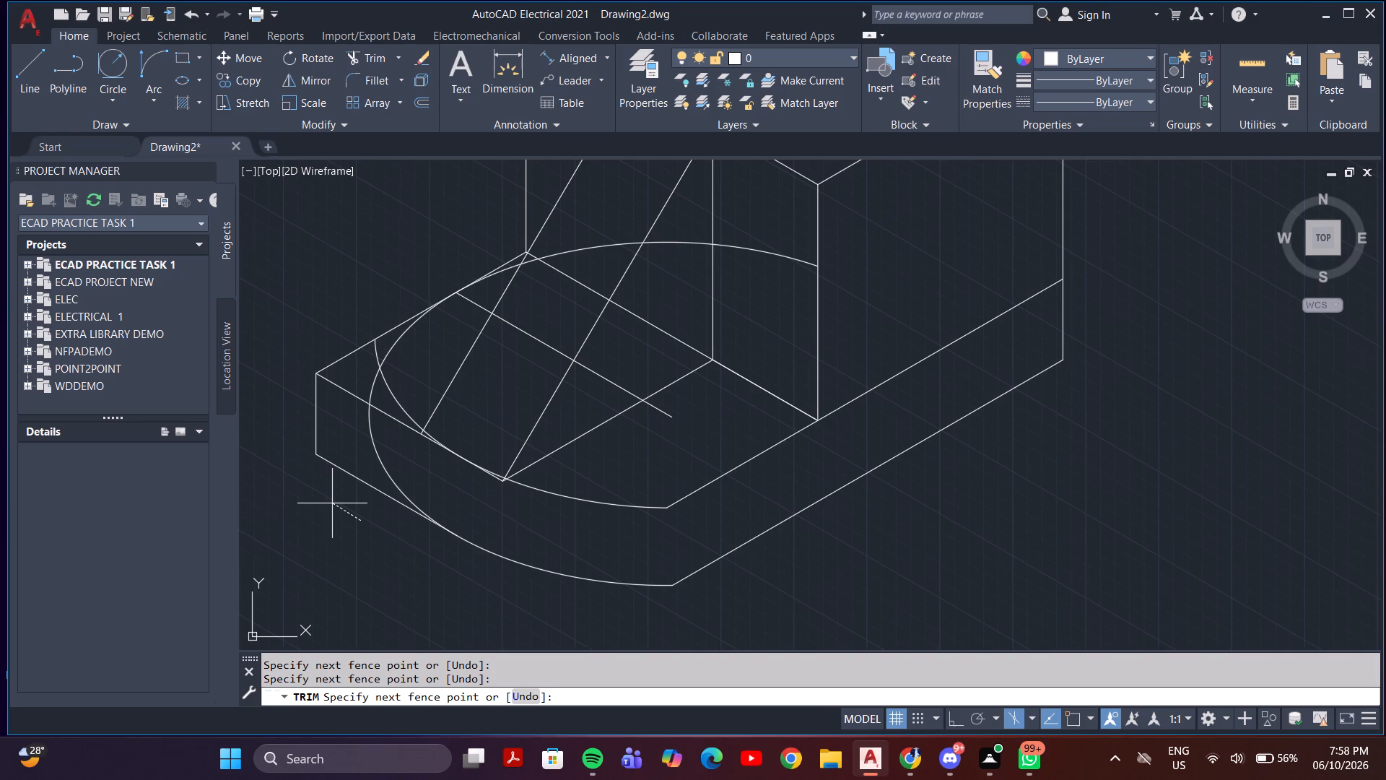
click(332, 344)
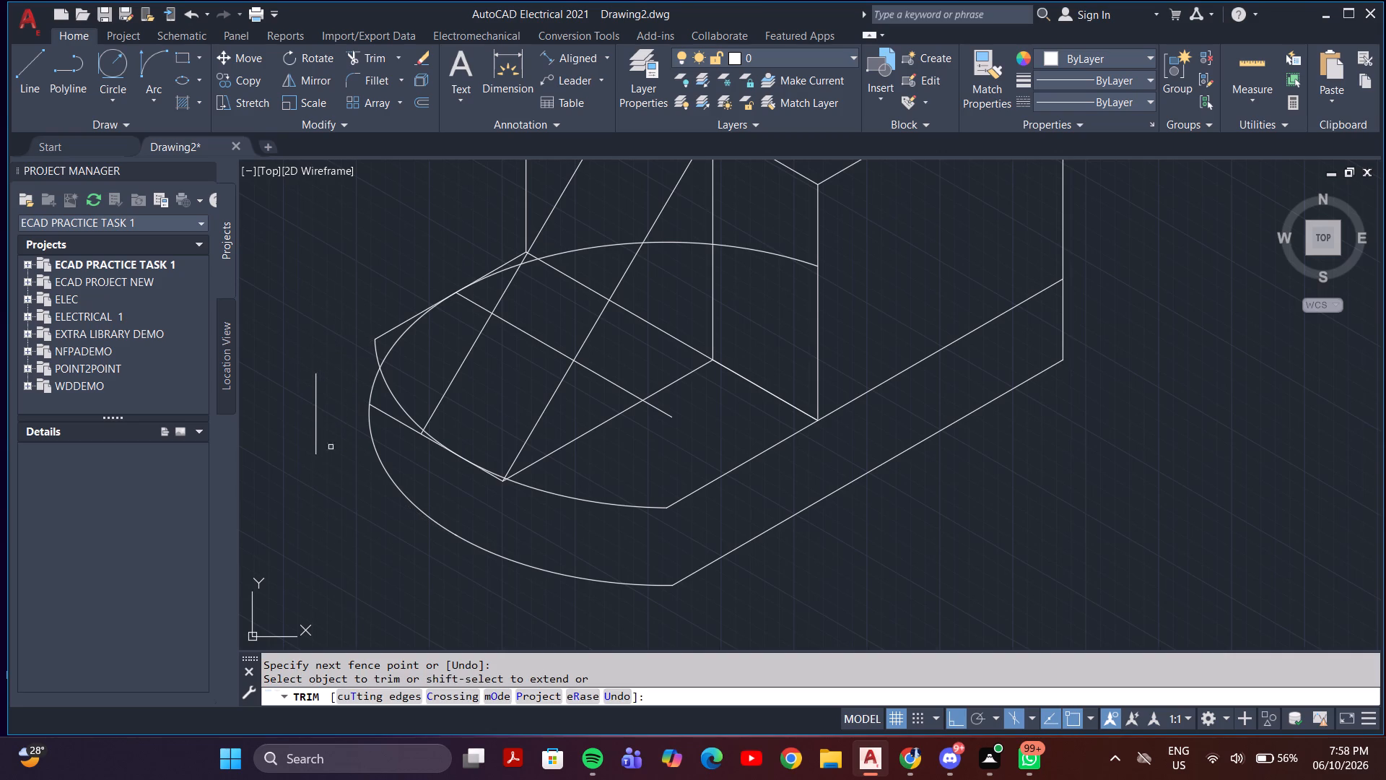
click(313, 407)
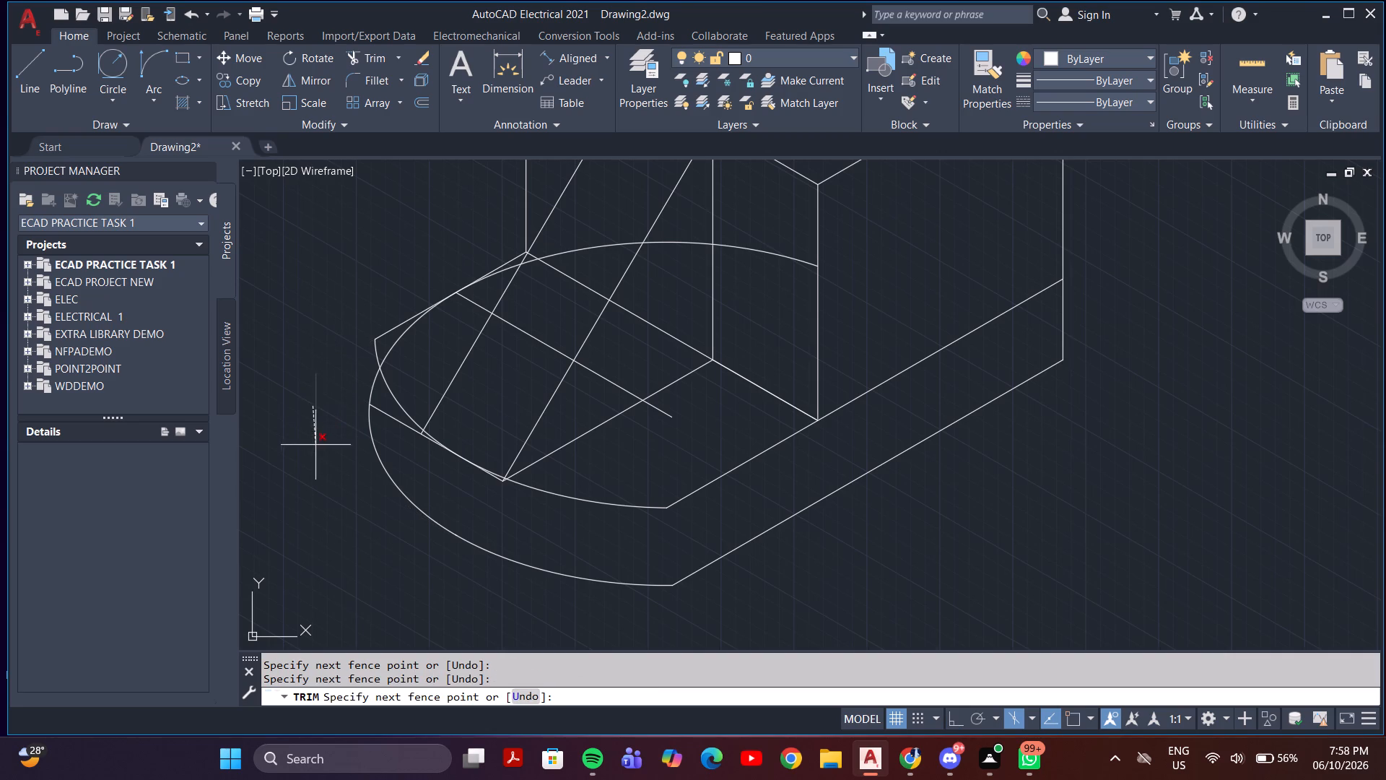
key(Escape)
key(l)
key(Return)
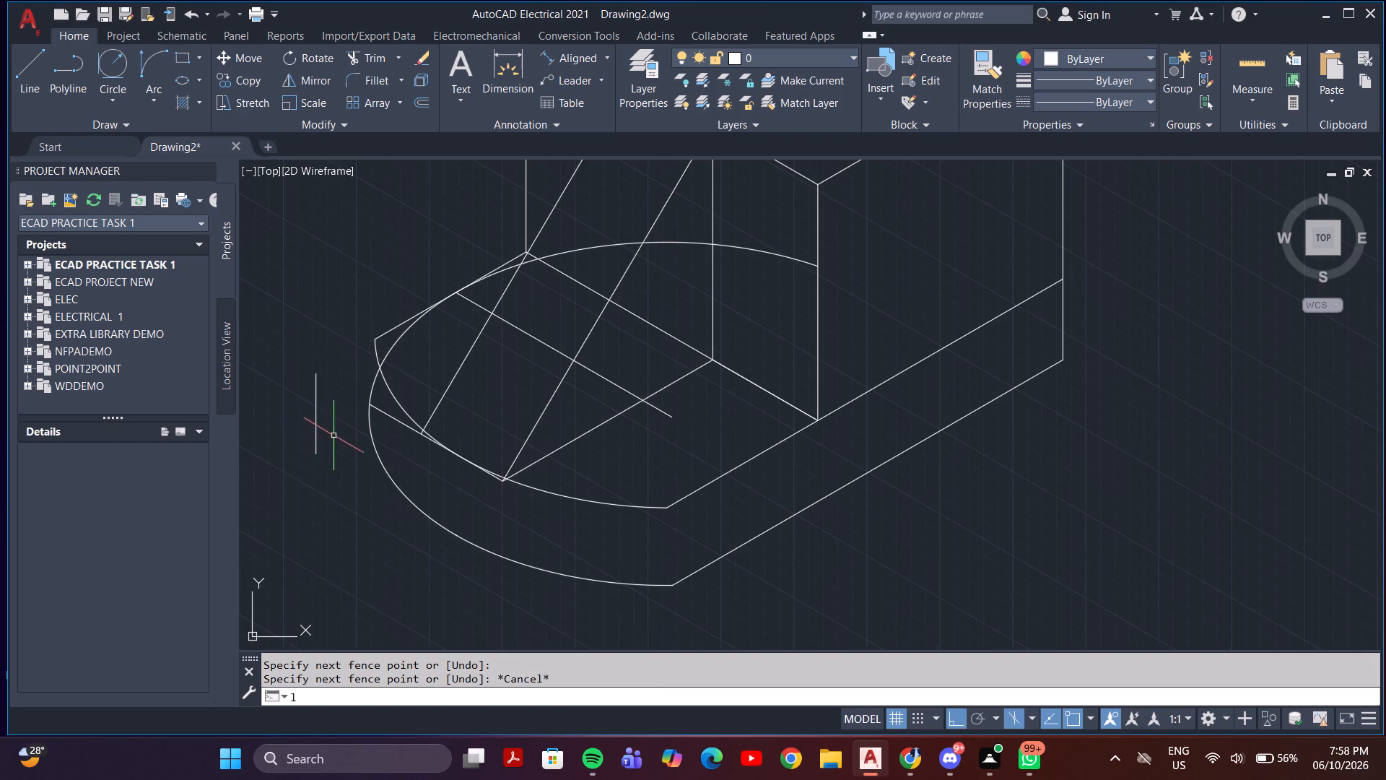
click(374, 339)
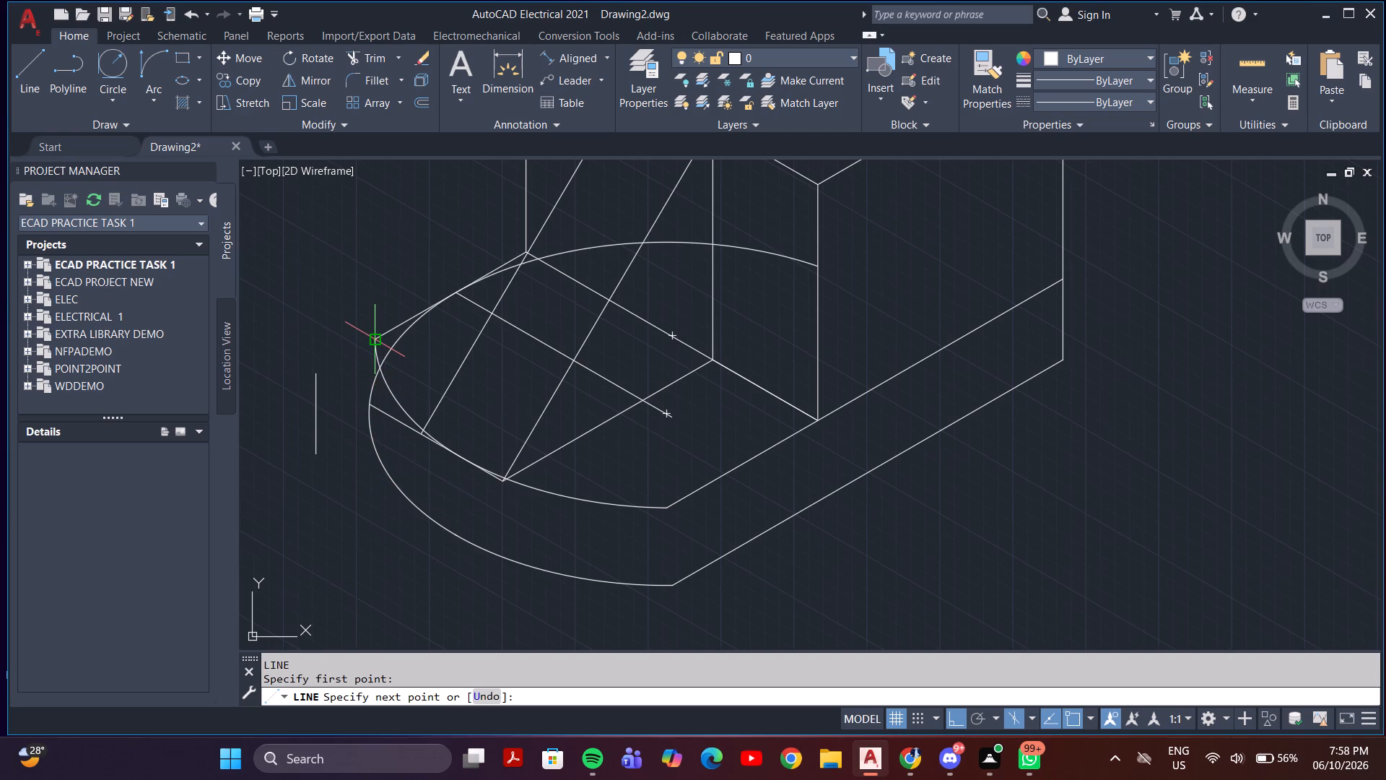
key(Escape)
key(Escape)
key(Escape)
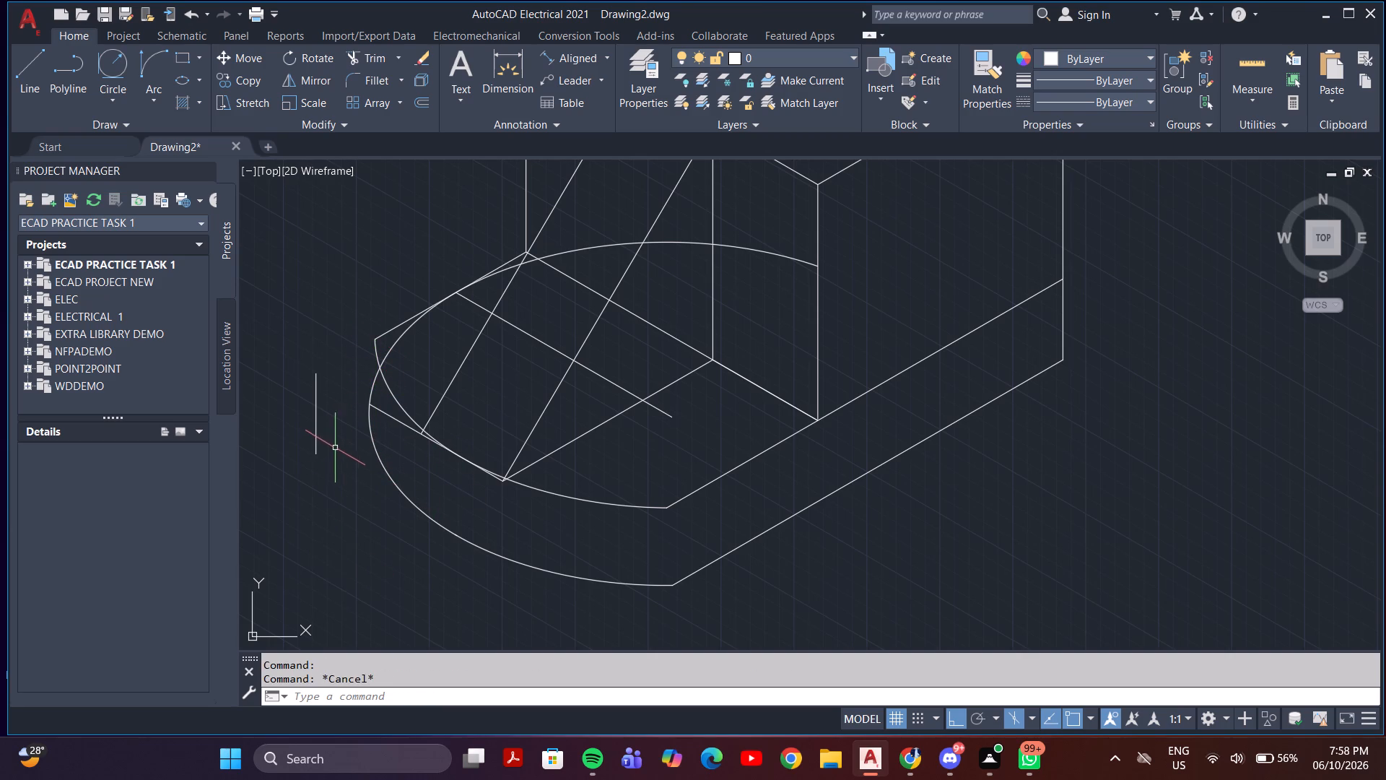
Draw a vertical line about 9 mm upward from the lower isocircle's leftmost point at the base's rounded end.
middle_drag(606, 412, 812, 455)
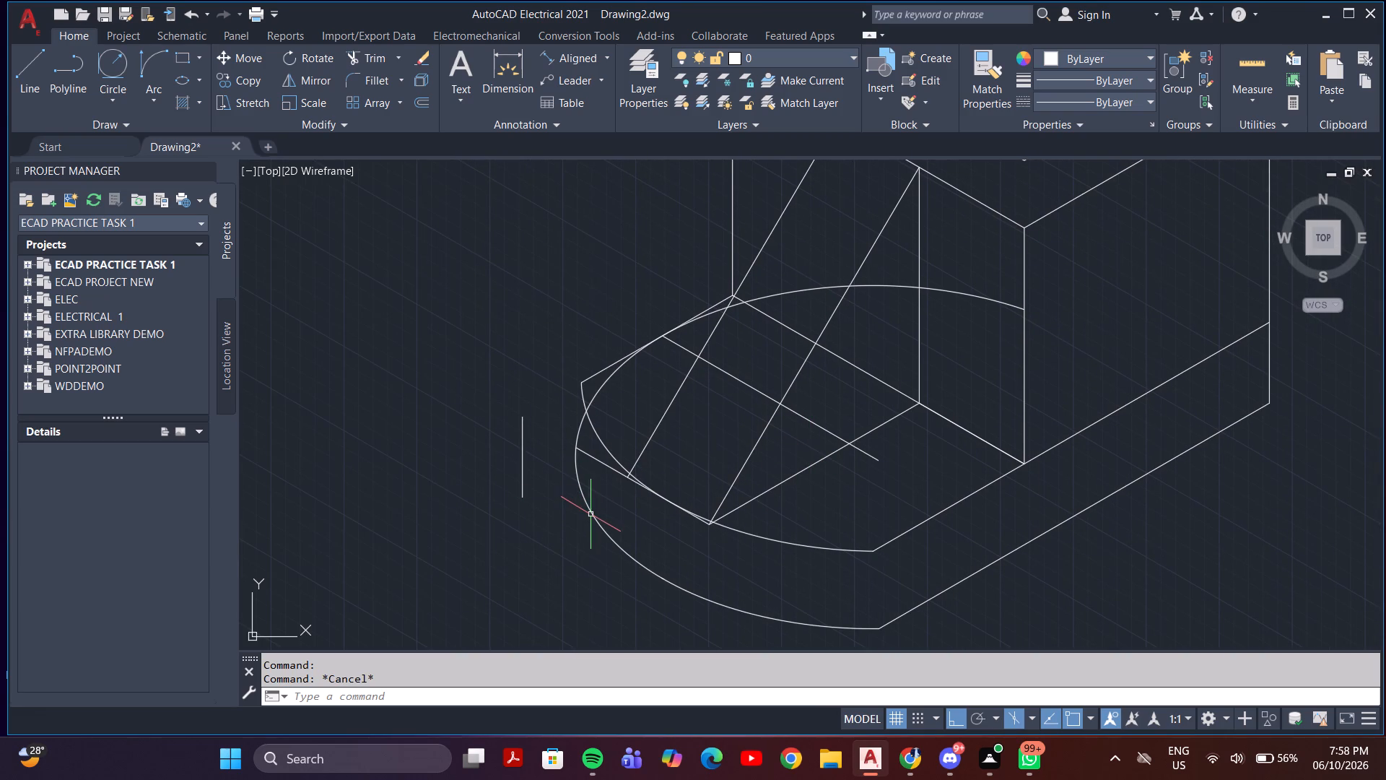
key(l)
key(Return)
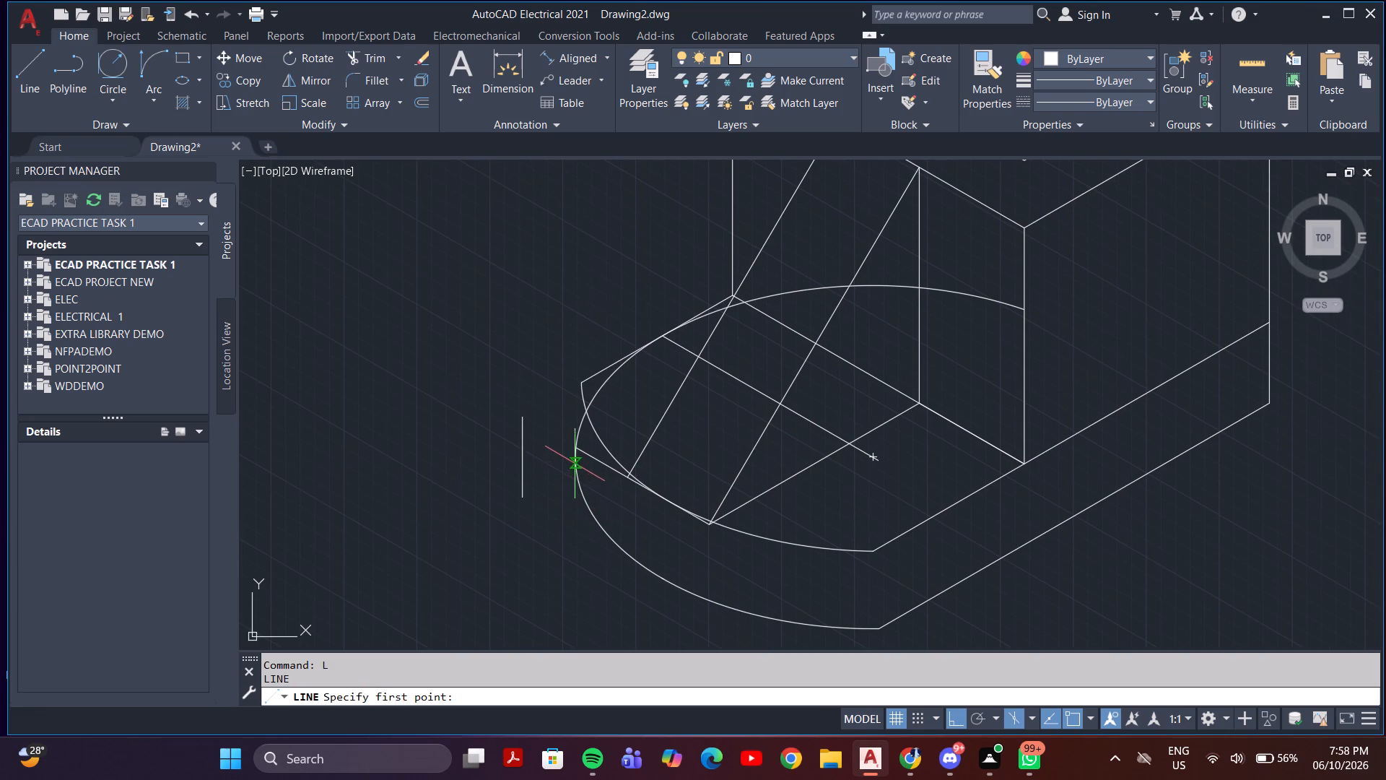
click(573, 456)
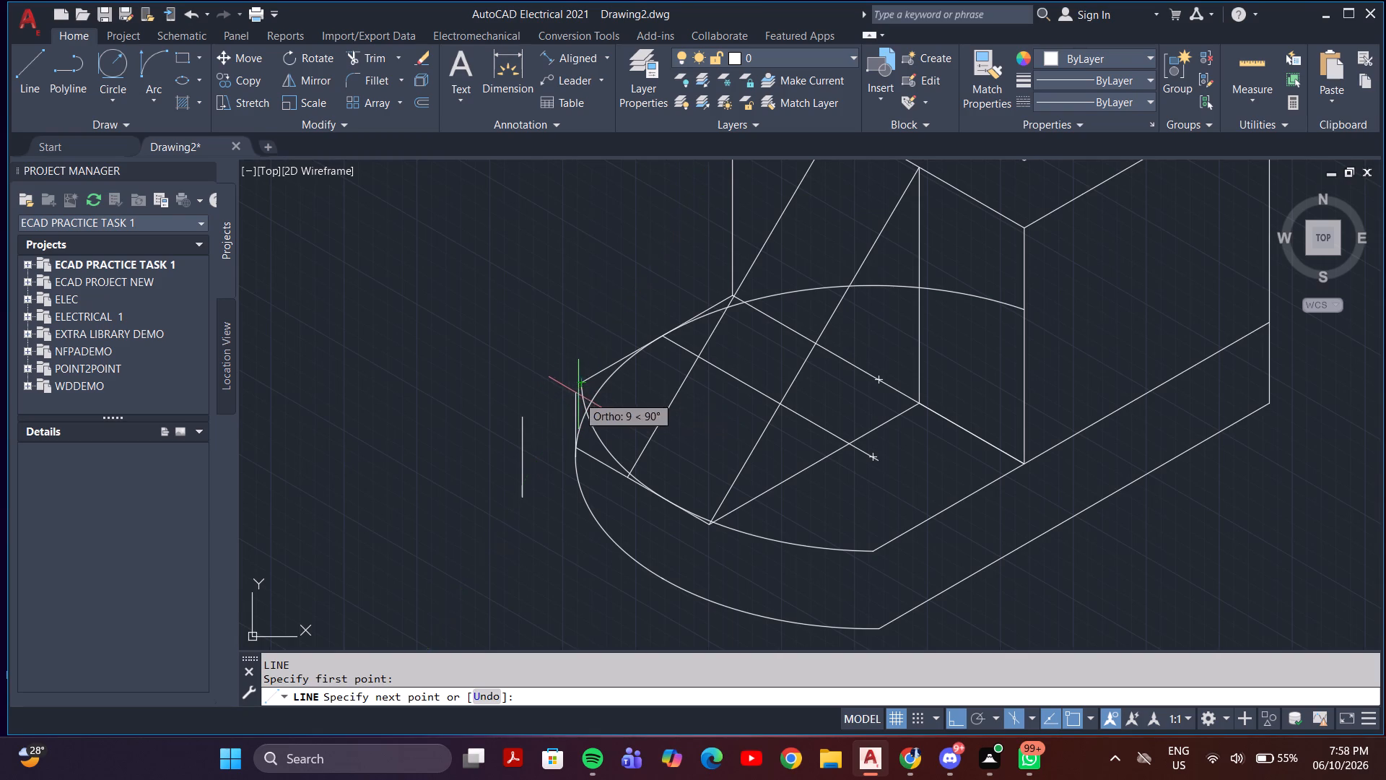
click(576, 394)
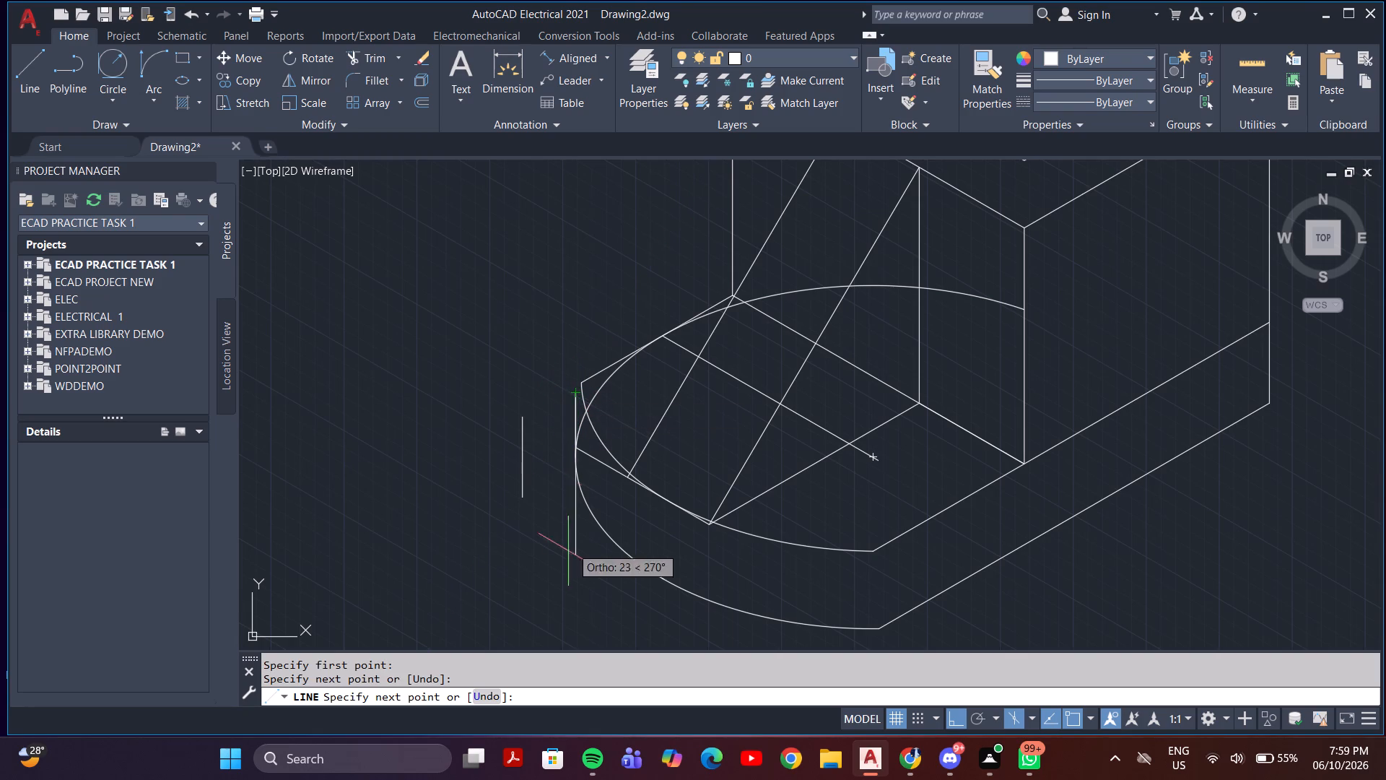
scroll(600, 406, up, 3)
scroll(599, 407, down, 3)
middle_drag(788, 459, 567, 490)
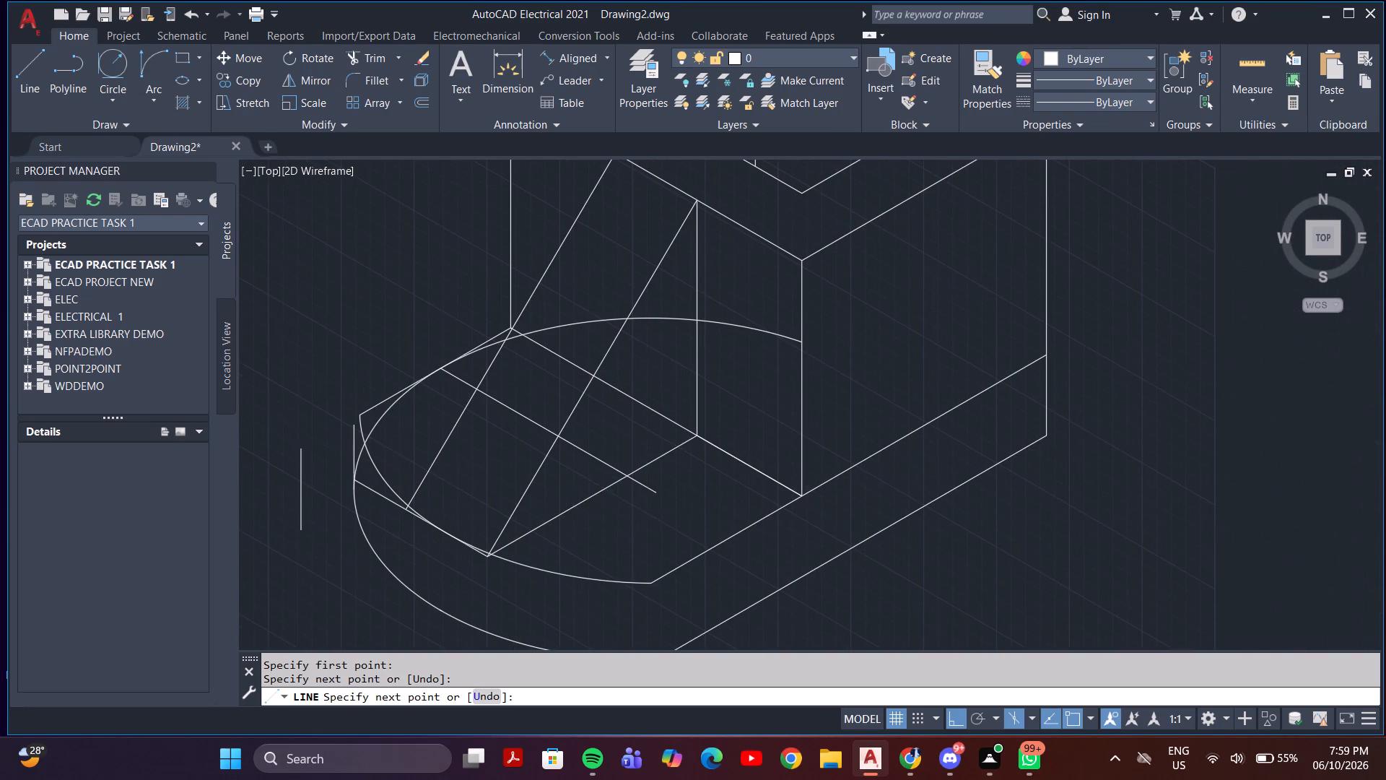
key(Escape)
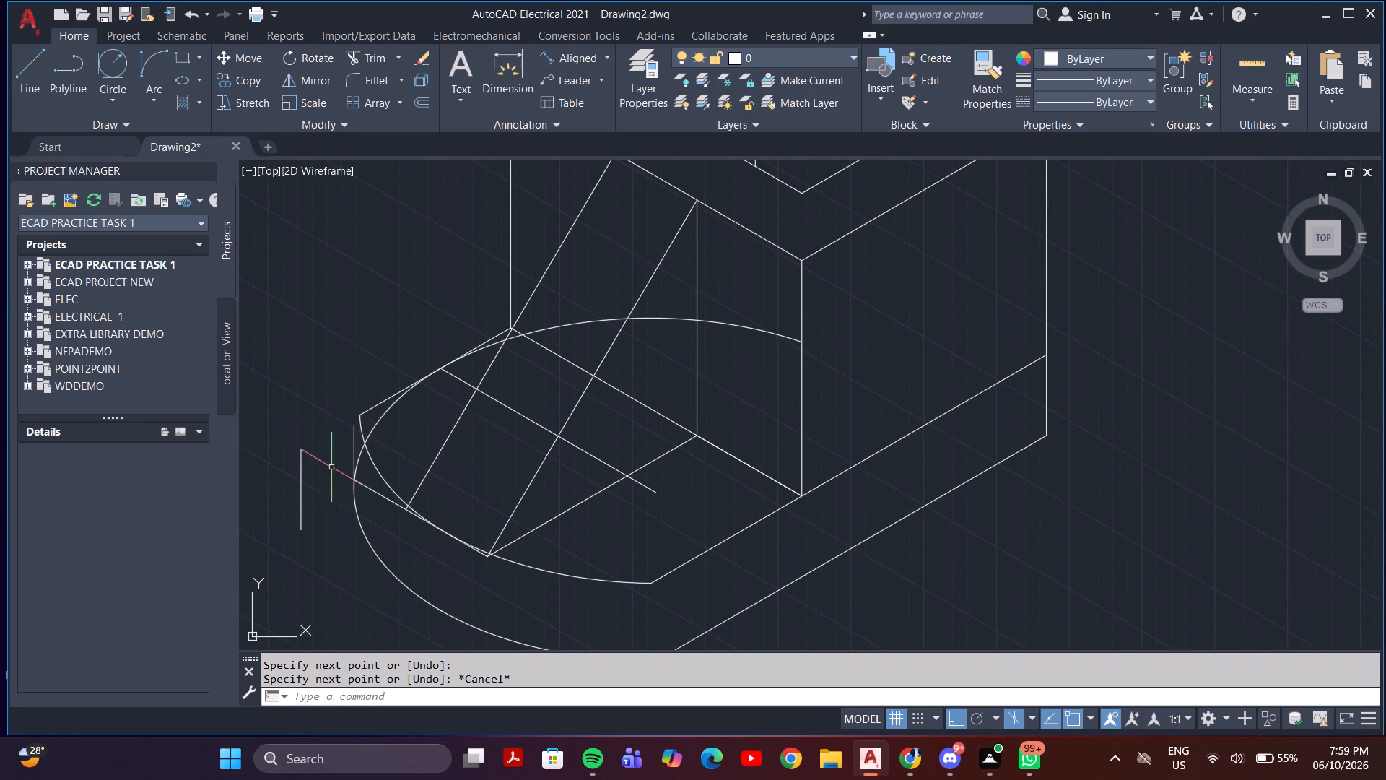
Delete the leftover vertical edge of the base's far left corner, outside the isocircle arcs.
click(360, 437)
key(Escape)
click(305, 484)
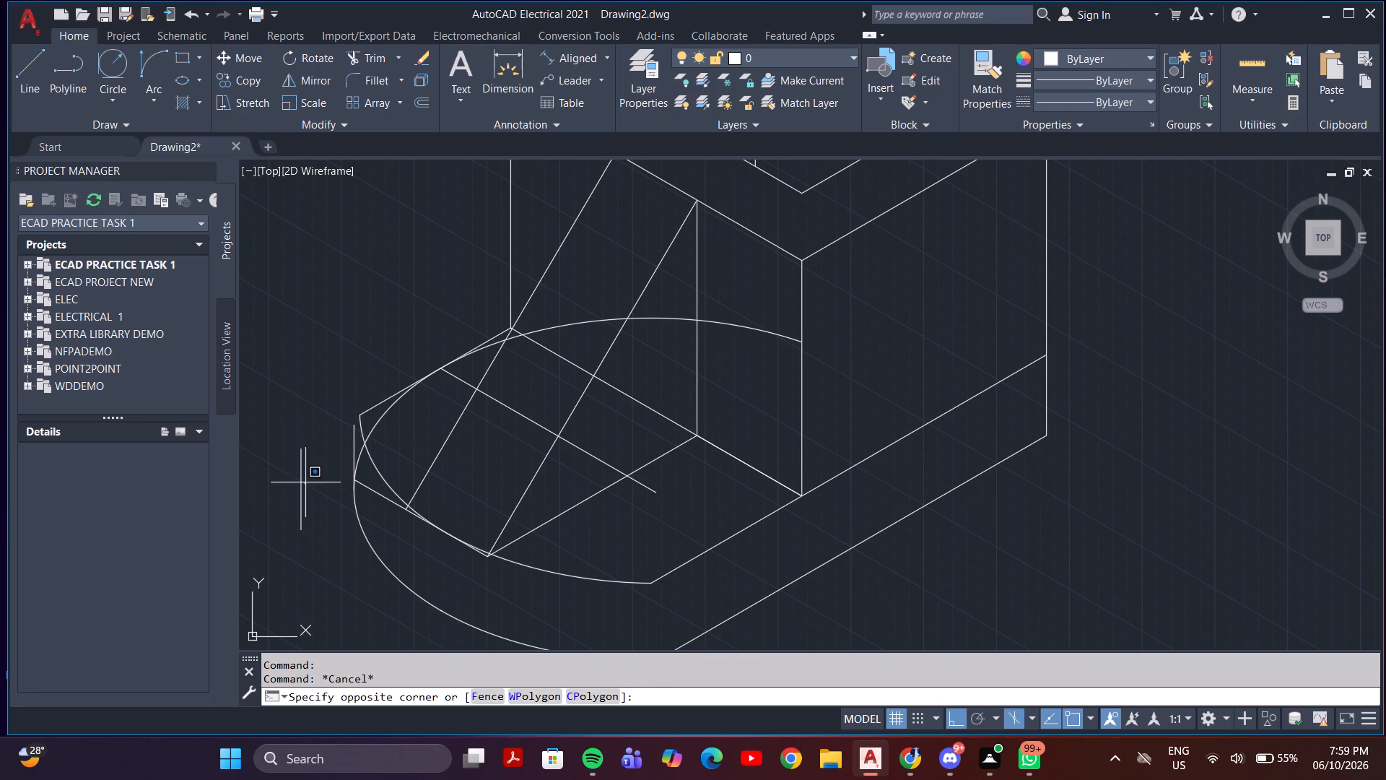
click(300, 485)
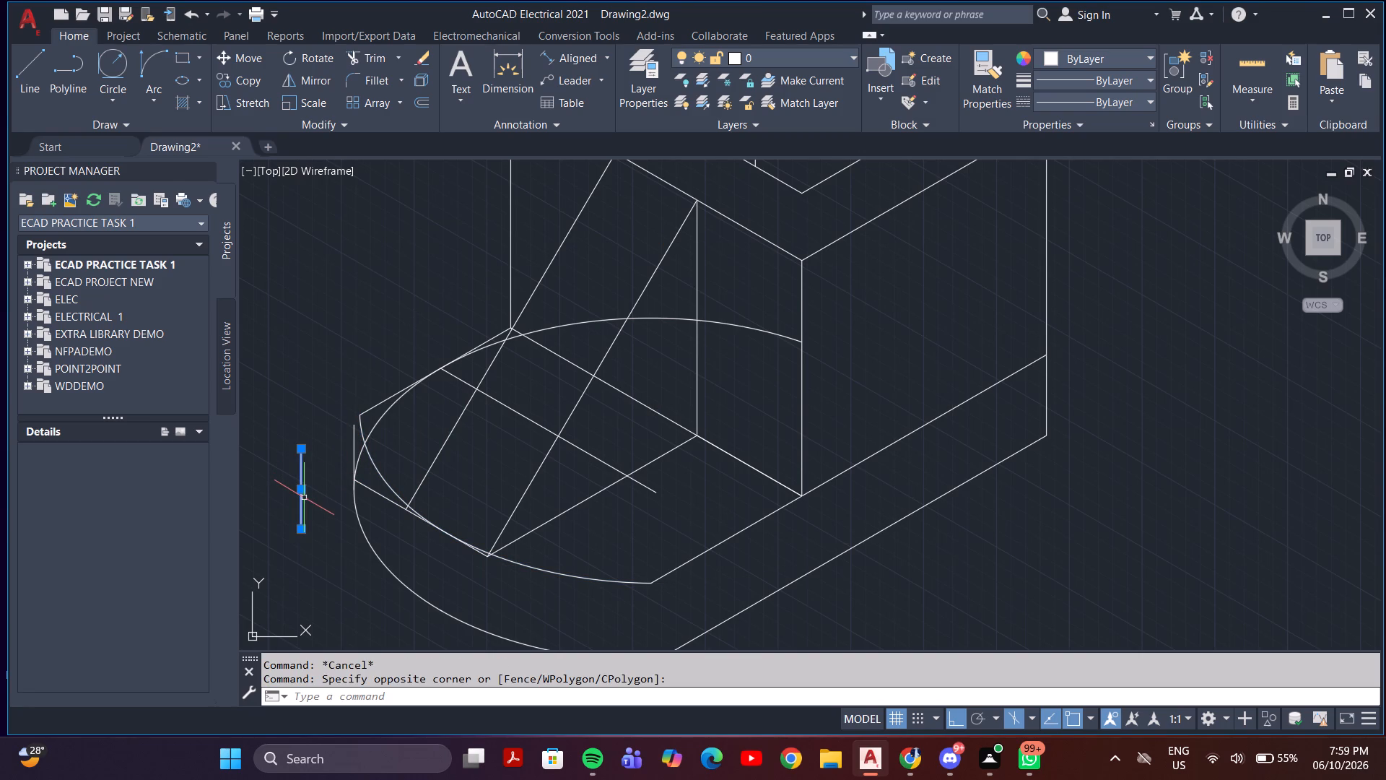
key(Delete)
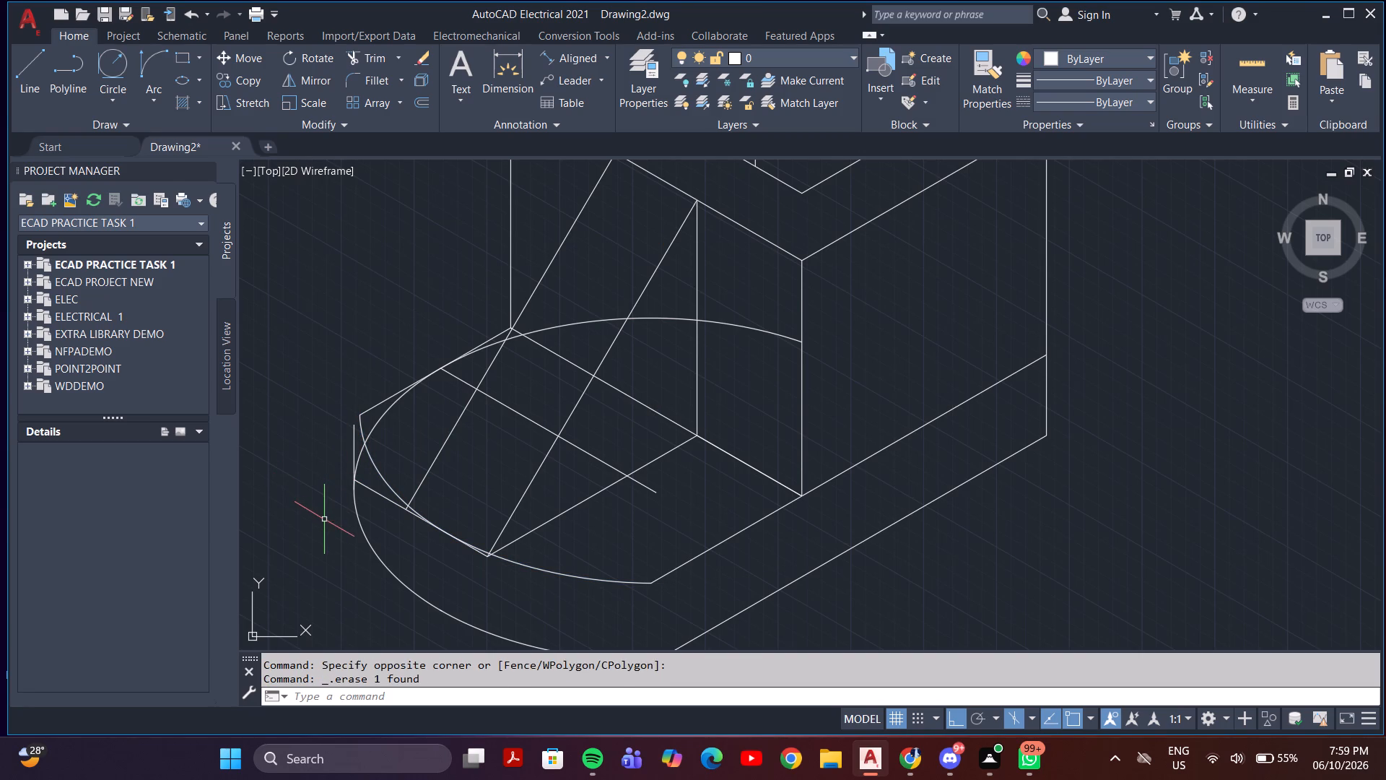
Undo the leftover edge deletion, the short vertical line and the trims, back to the complete isocircles and square-cornered base.
key(ctrl+y)
key(ctrl+y)
key(ctrl+y)
key(ctrl+z)
key(ctrl+z)
key(ctrl+z)
key(ctrl+z)
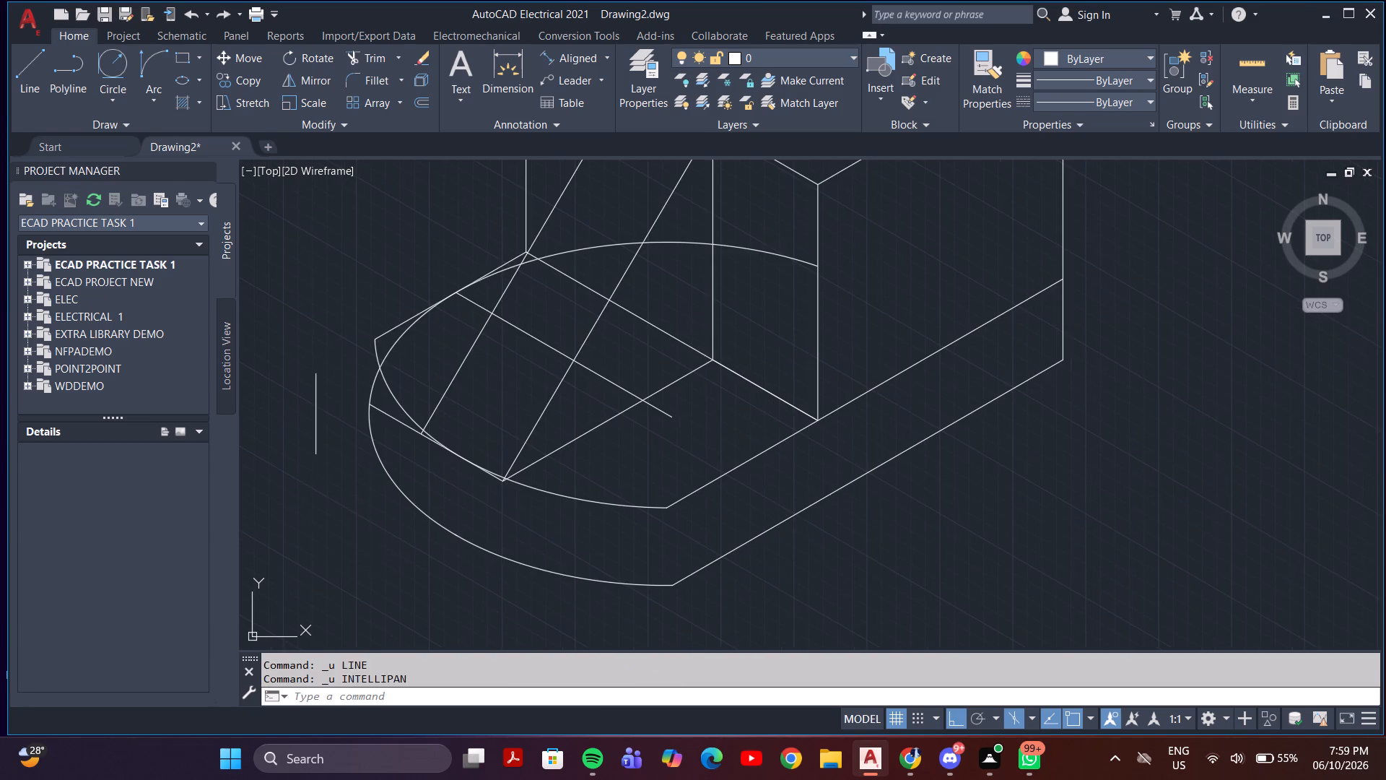
key(ctrl+z)
key(ctrl+z)
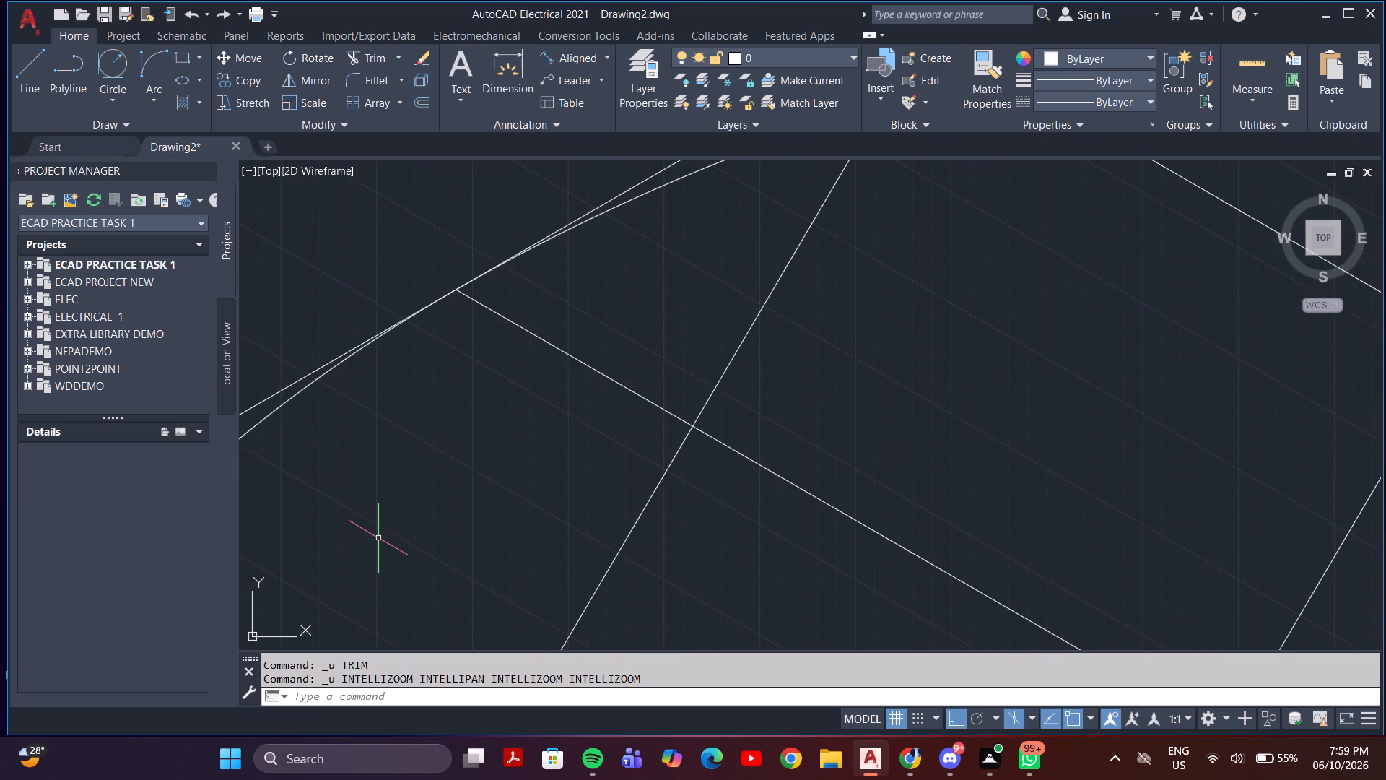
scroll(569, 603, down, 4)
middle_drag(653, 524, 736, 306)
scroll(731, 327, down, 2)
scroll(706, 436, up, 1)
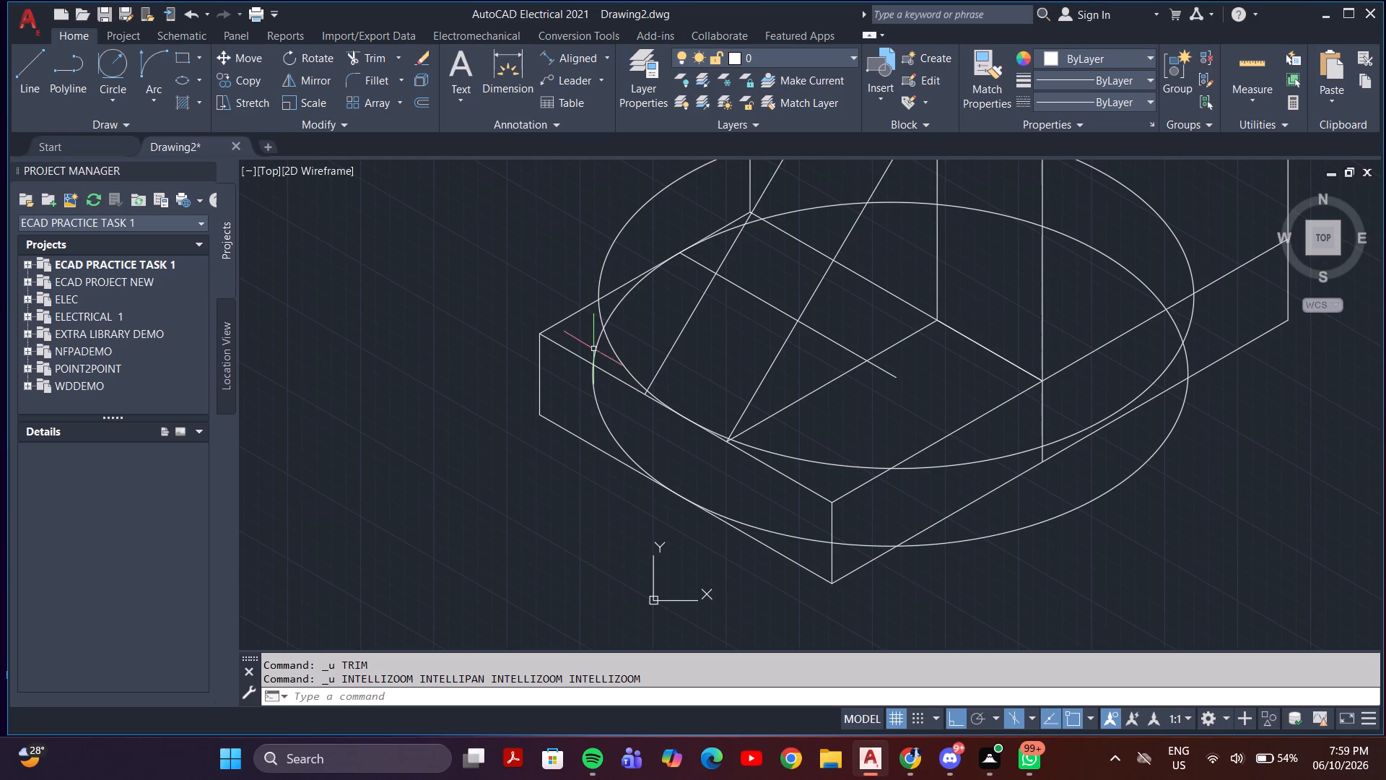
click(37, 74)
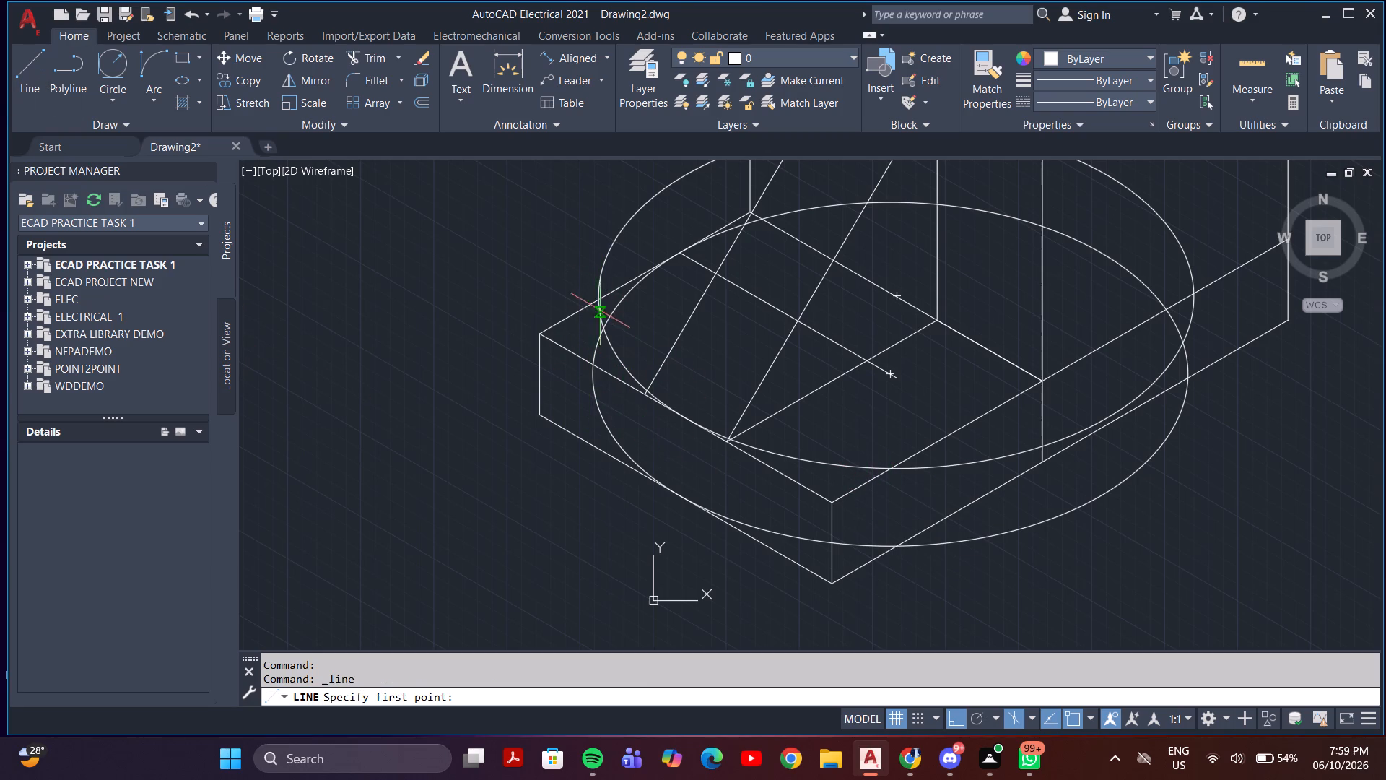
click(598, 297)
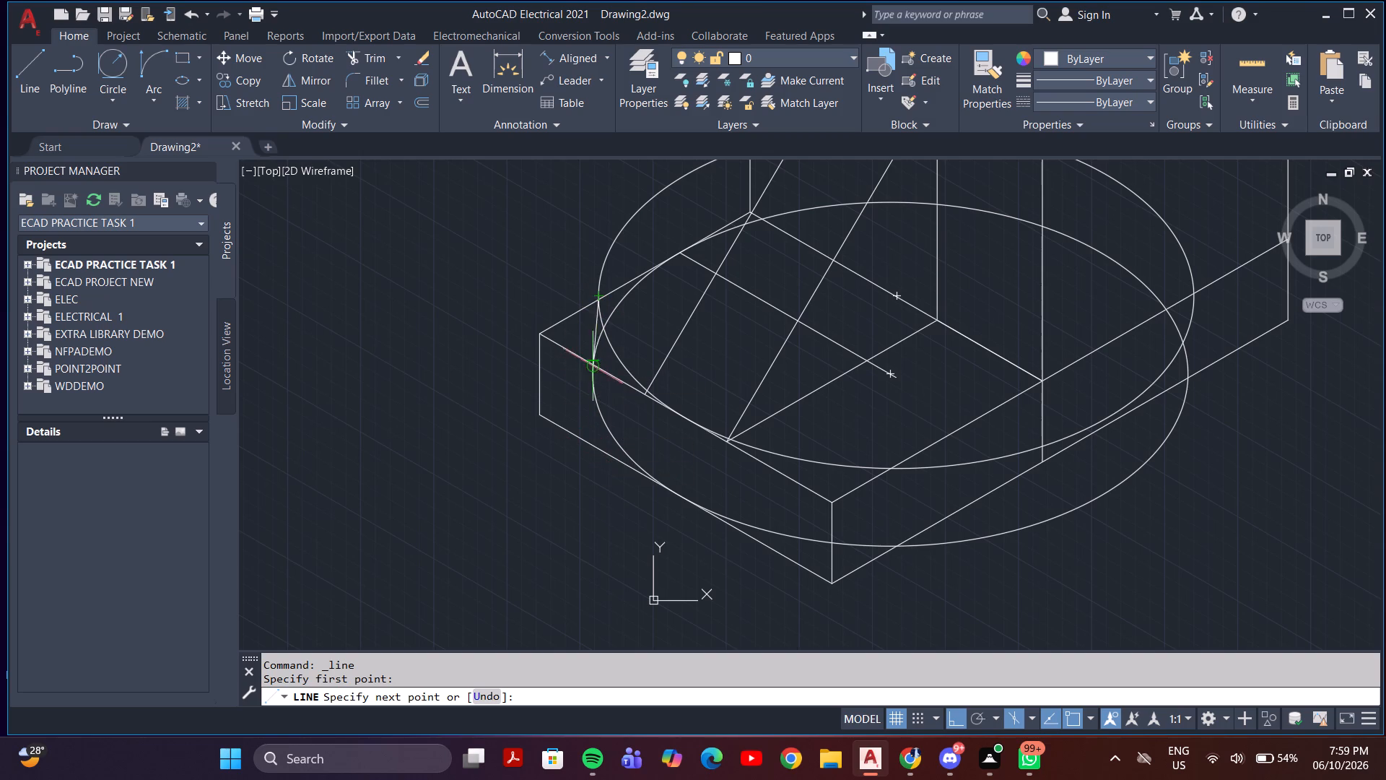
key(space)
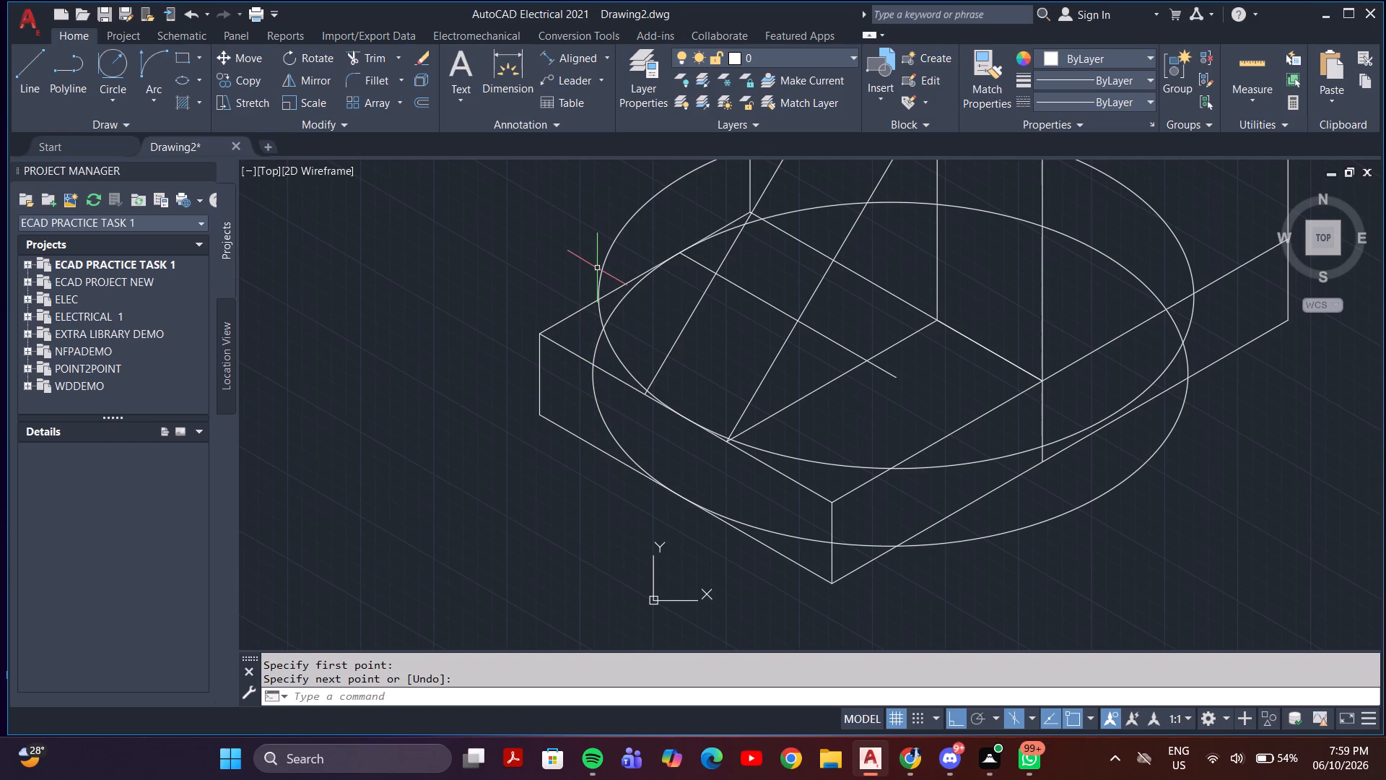
Draw a vertical guide line from the lower isocircle's leftmost point up past the upper isocircle, deleting the extra slanted segment.
key(l)
key(Return)
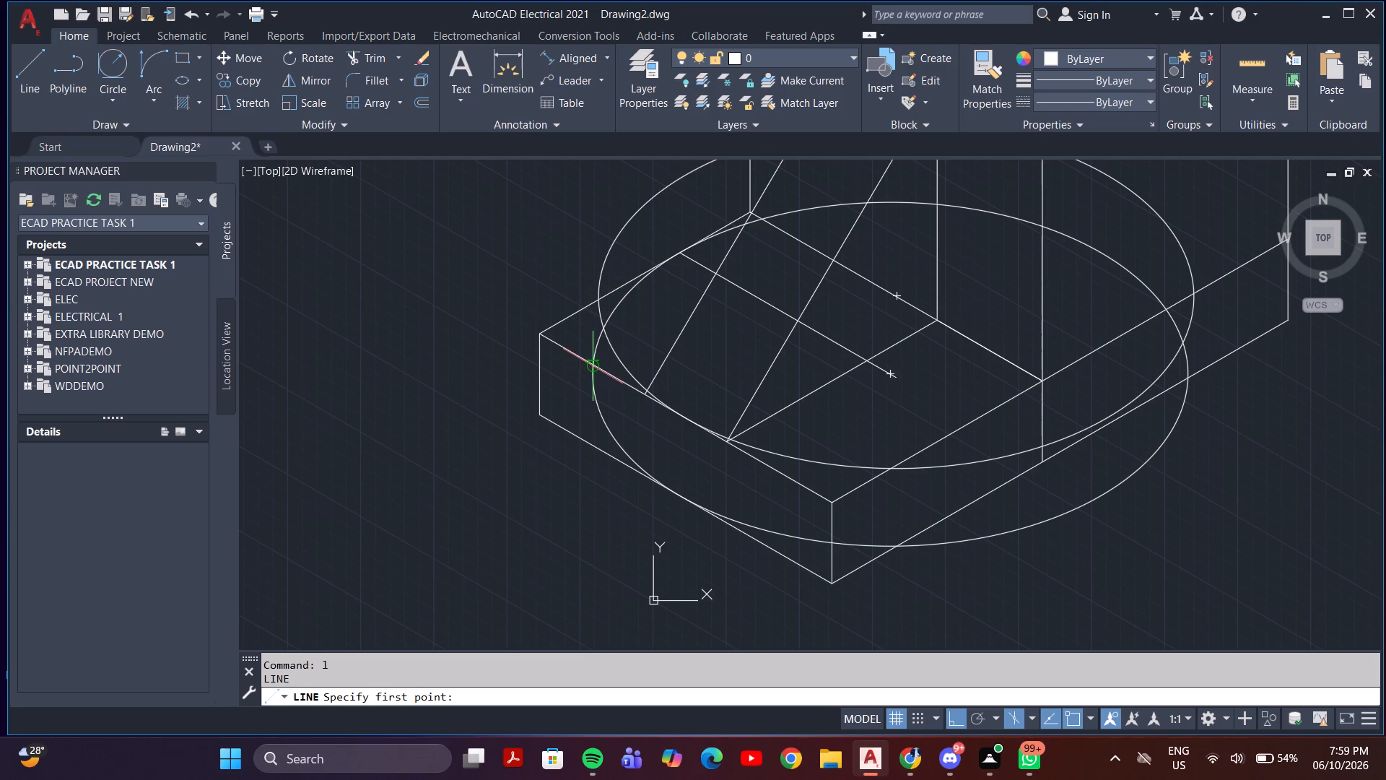
click(596, 362)
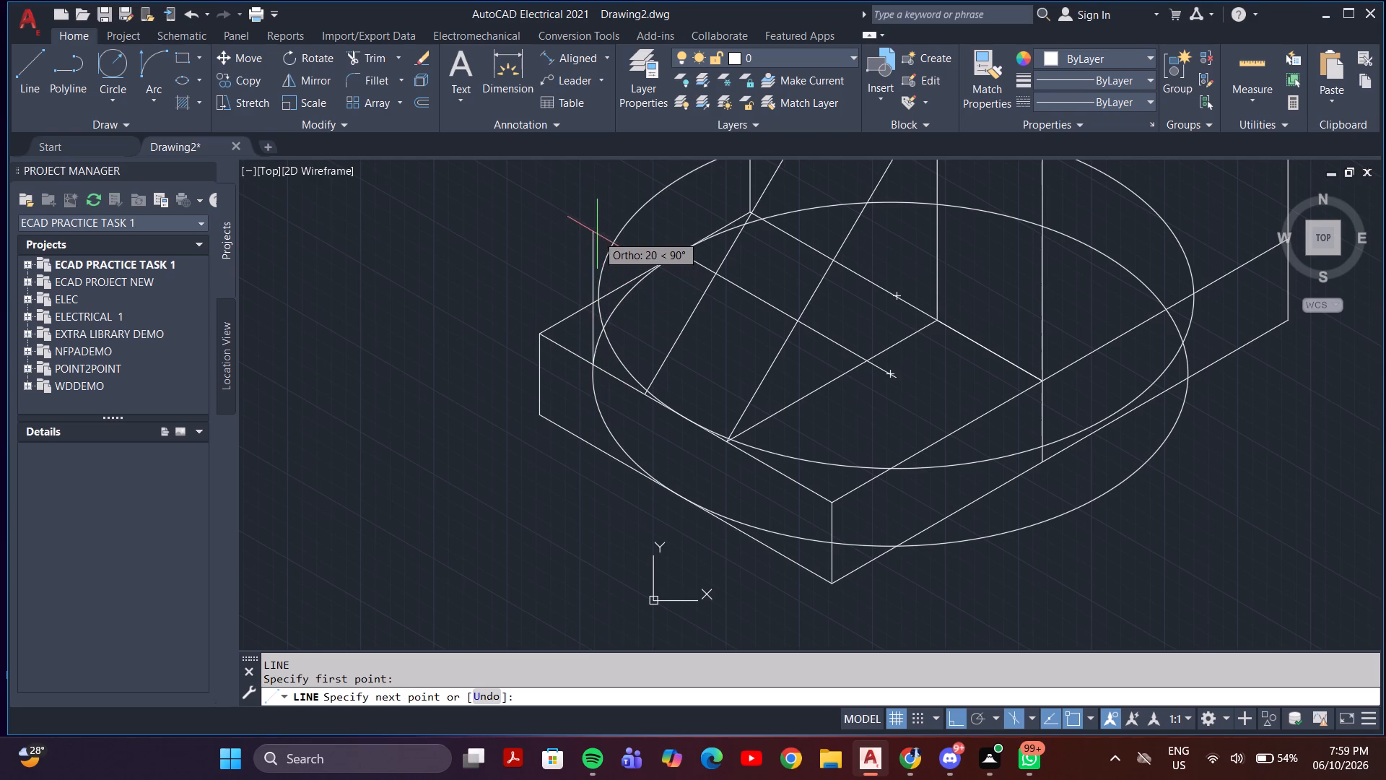
click(594, 217)
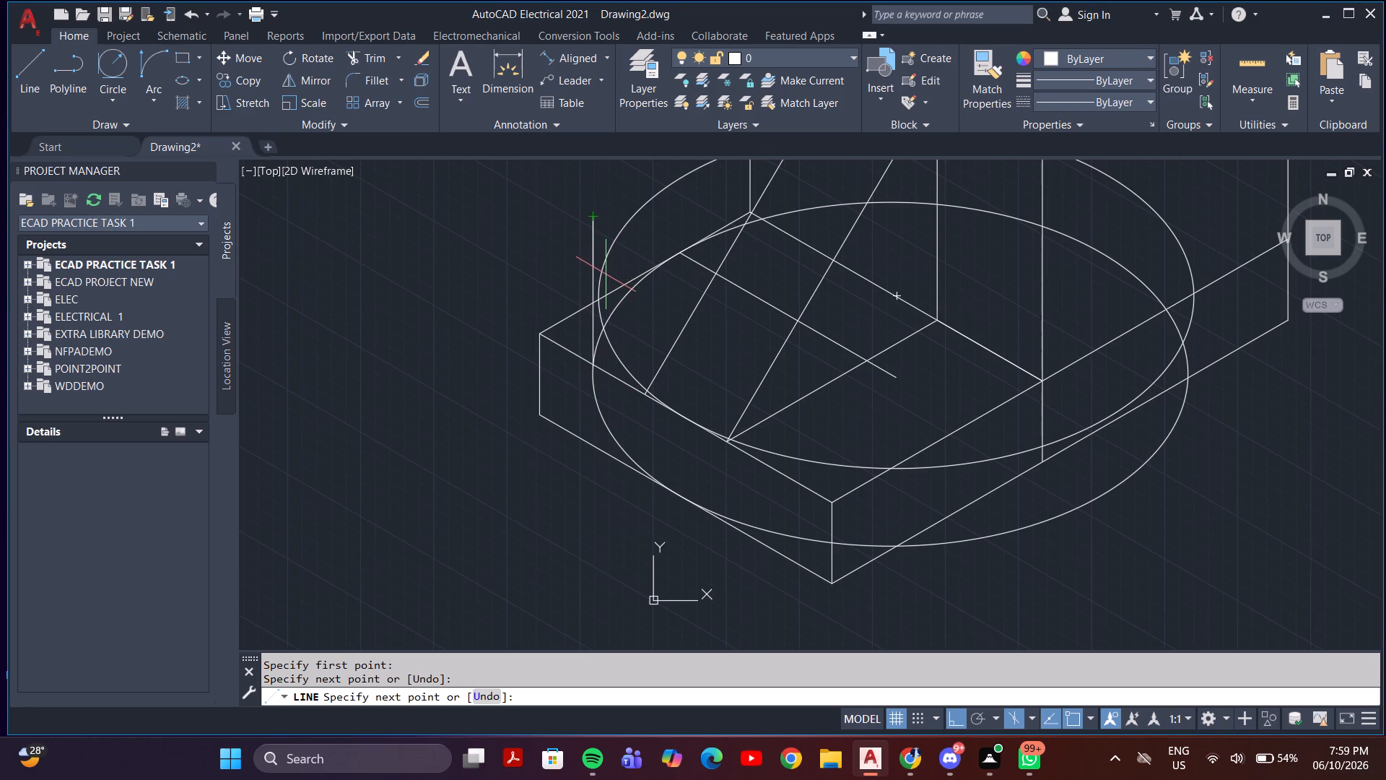
click(601, 274)
key(Escape)
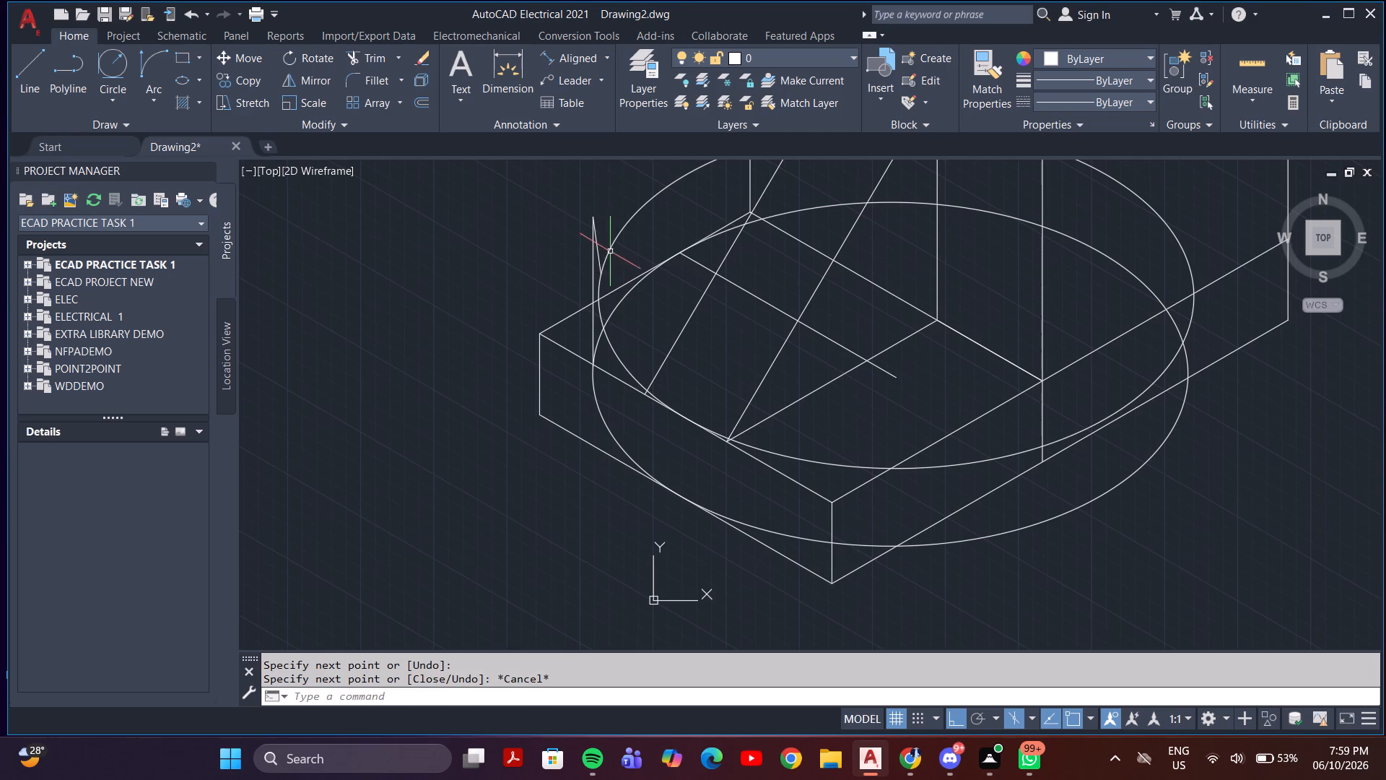
click(599, 251)
key(Delete)
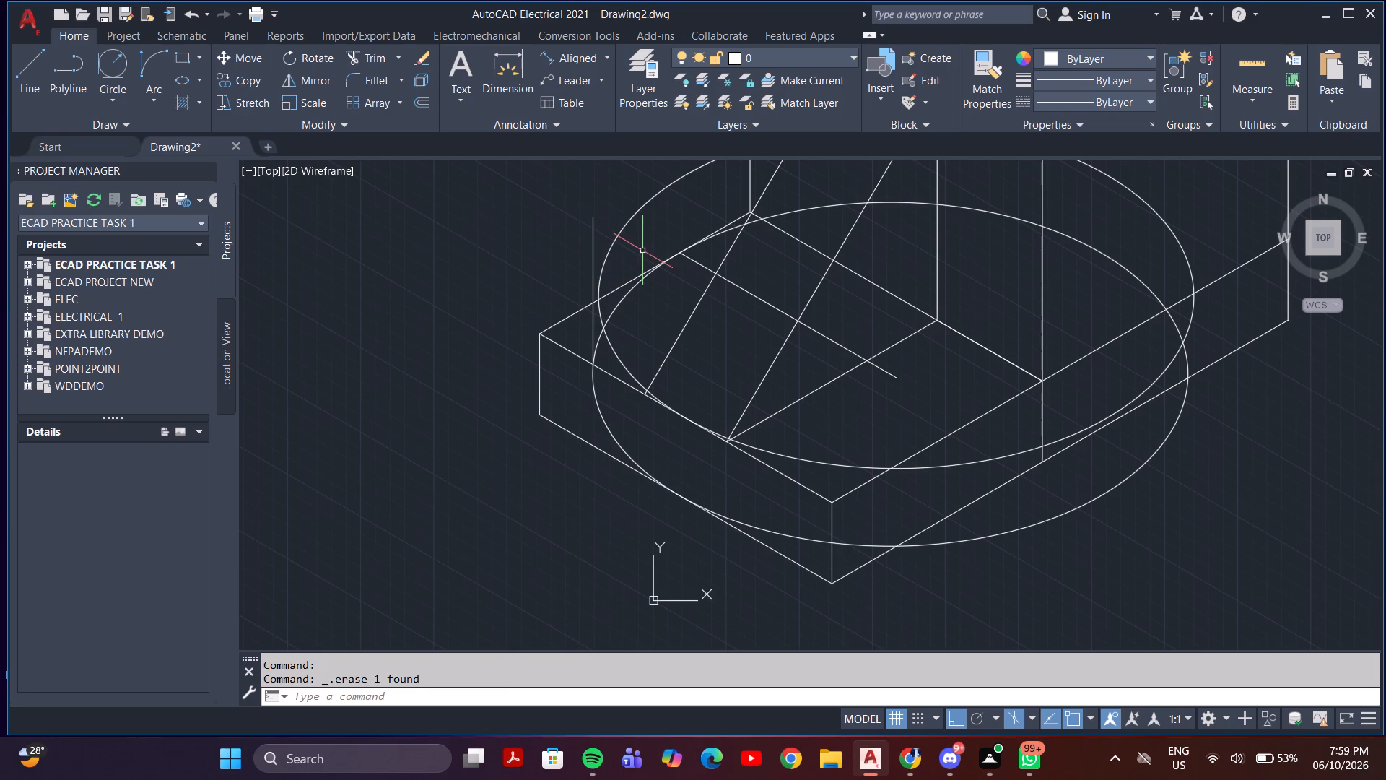
Move the upper isocircle horizontally from its leftmost quadrant point onto the vertical guide line.
key(m)
key(Return)
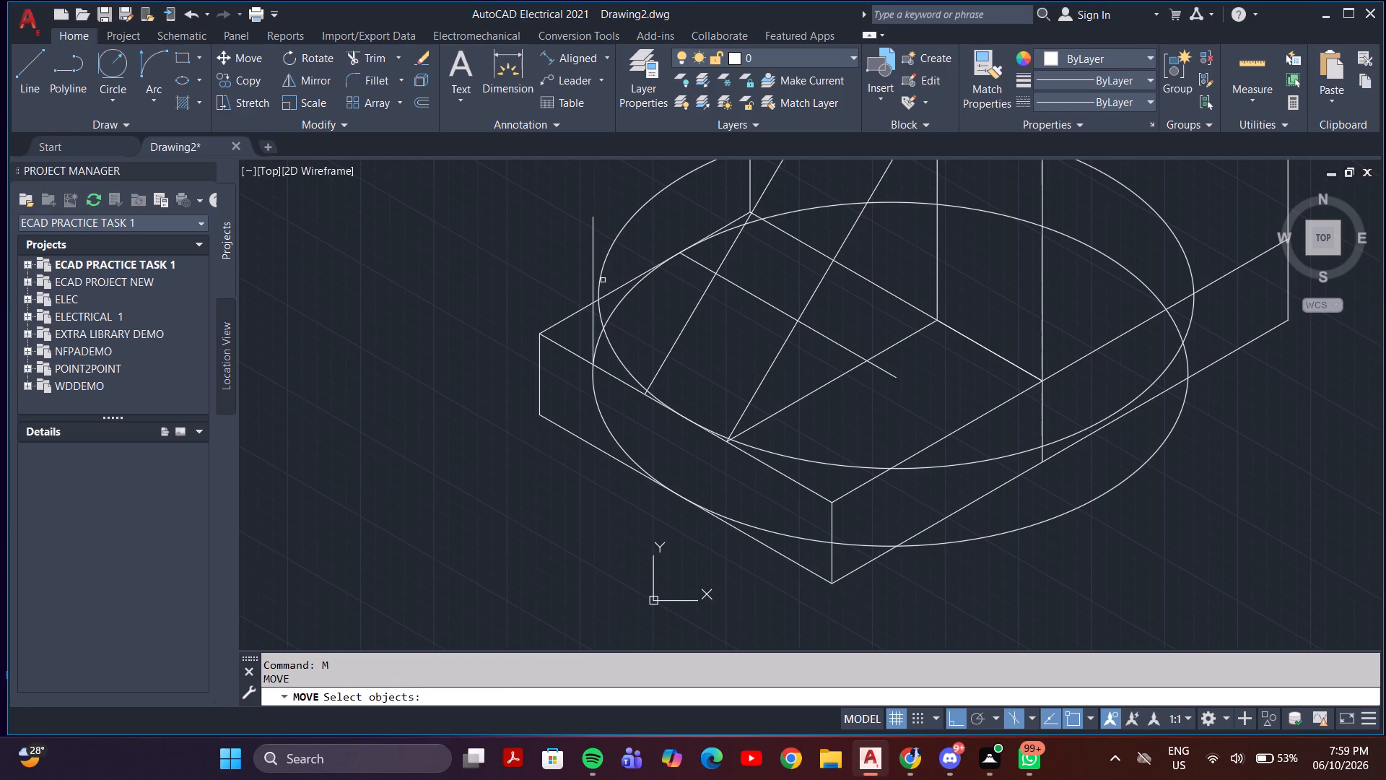
click(600, 275)
key(Return)
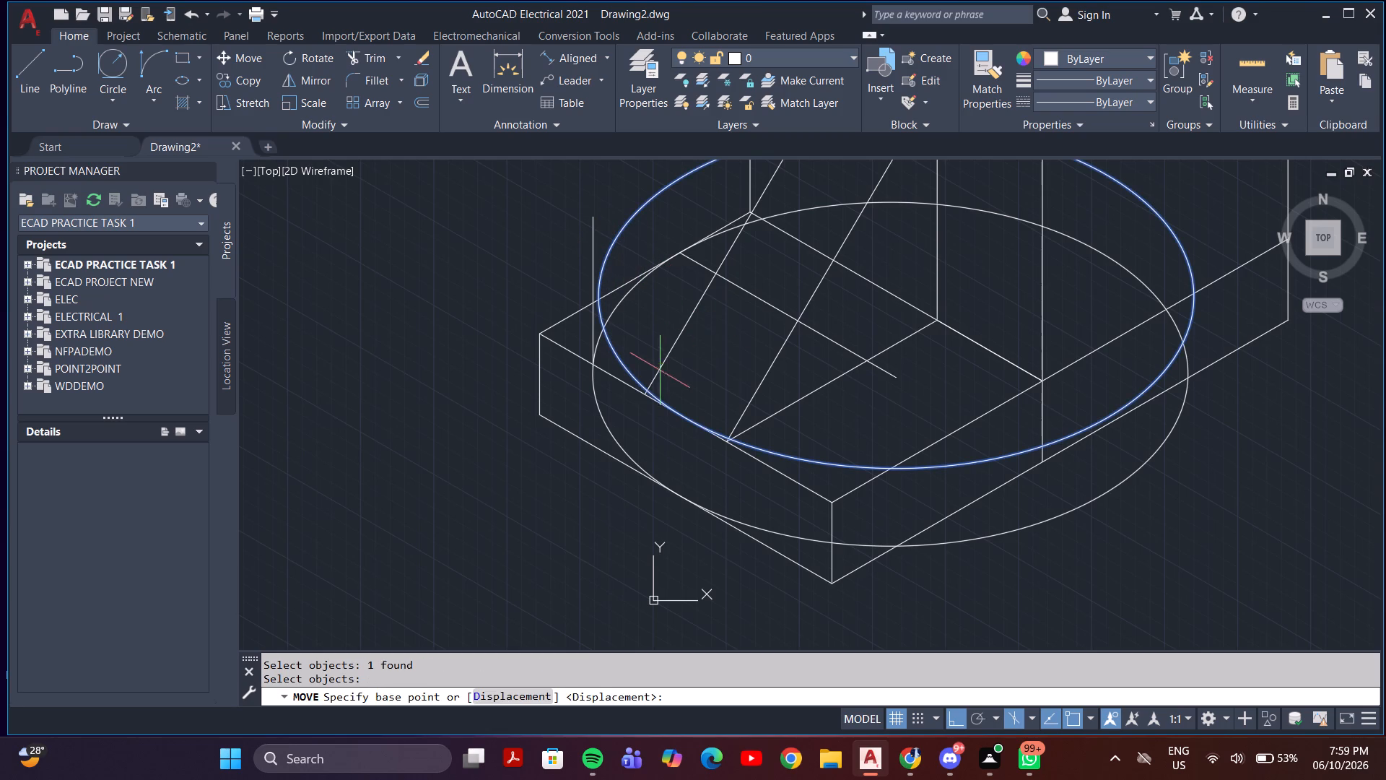
click(597, 295)
click(591, 295)
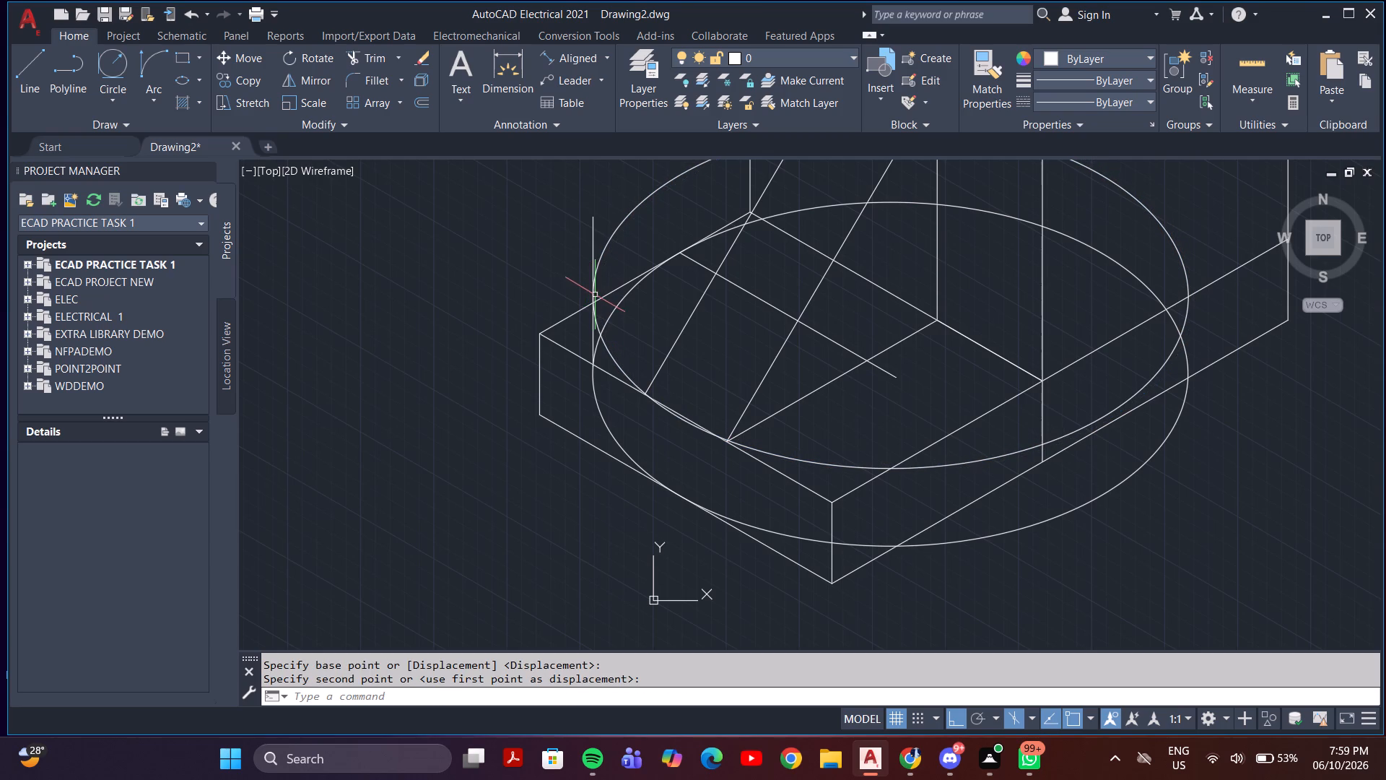
Move the upper isocircle slightly upward so its arc touches the base's upper front-left edge.
scroll(668, 413, up, 2)
click(668, 413)
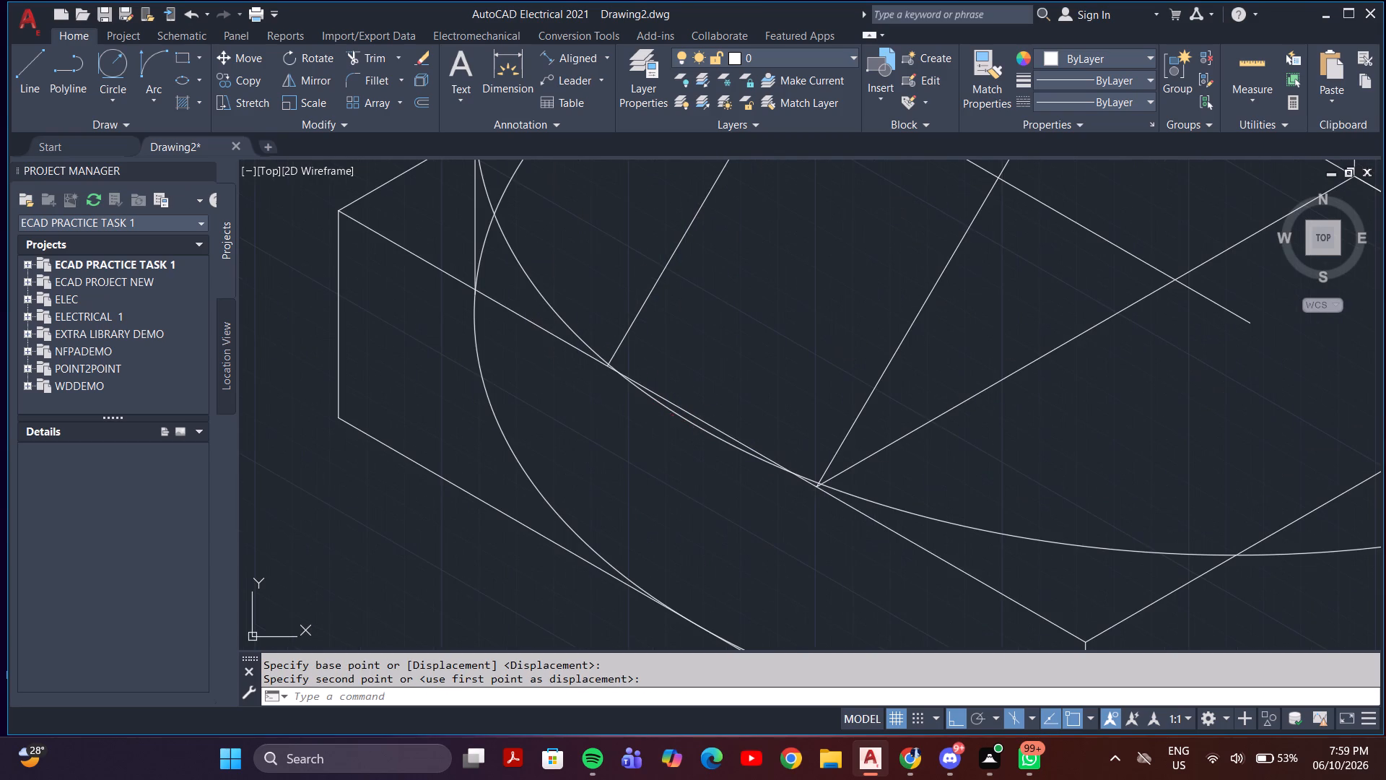
click(674, 416)
click(678, 415)
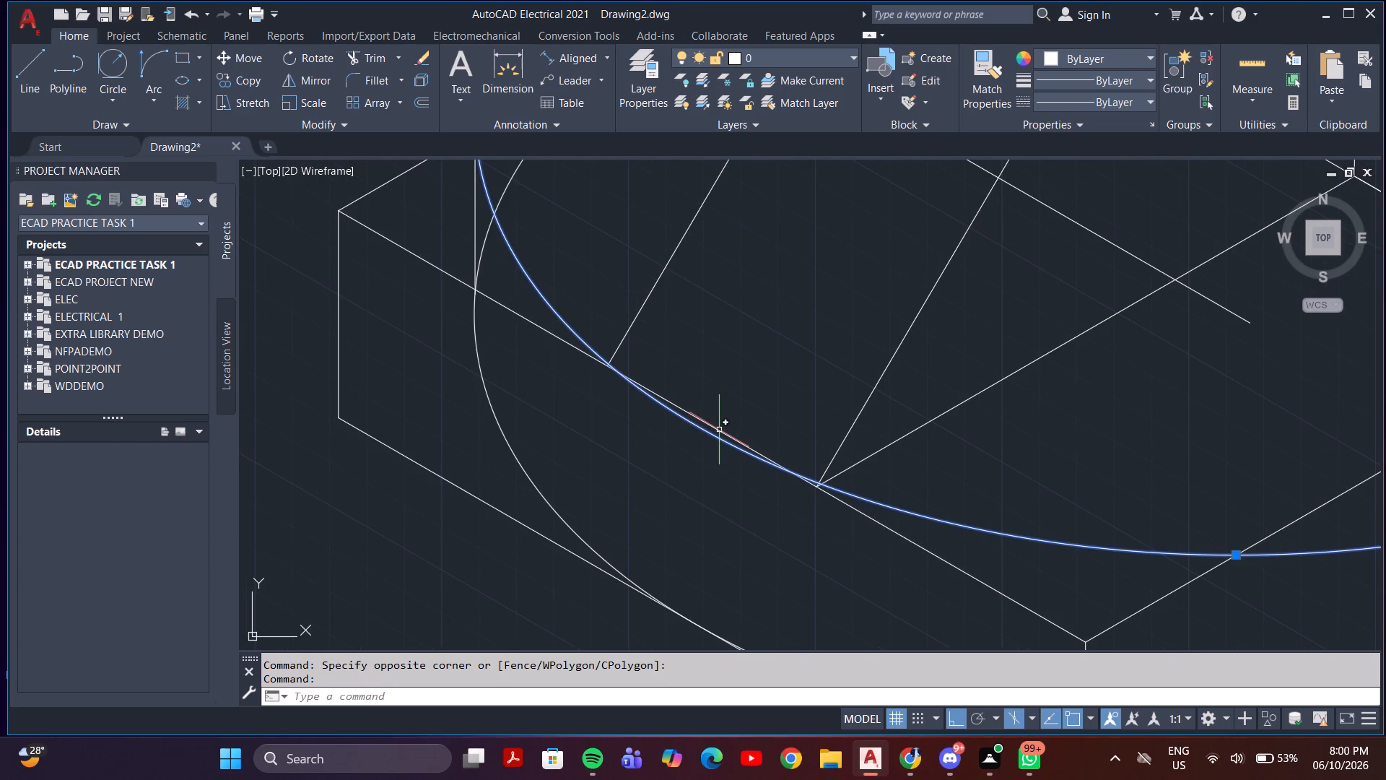
key(Return)
key(m)
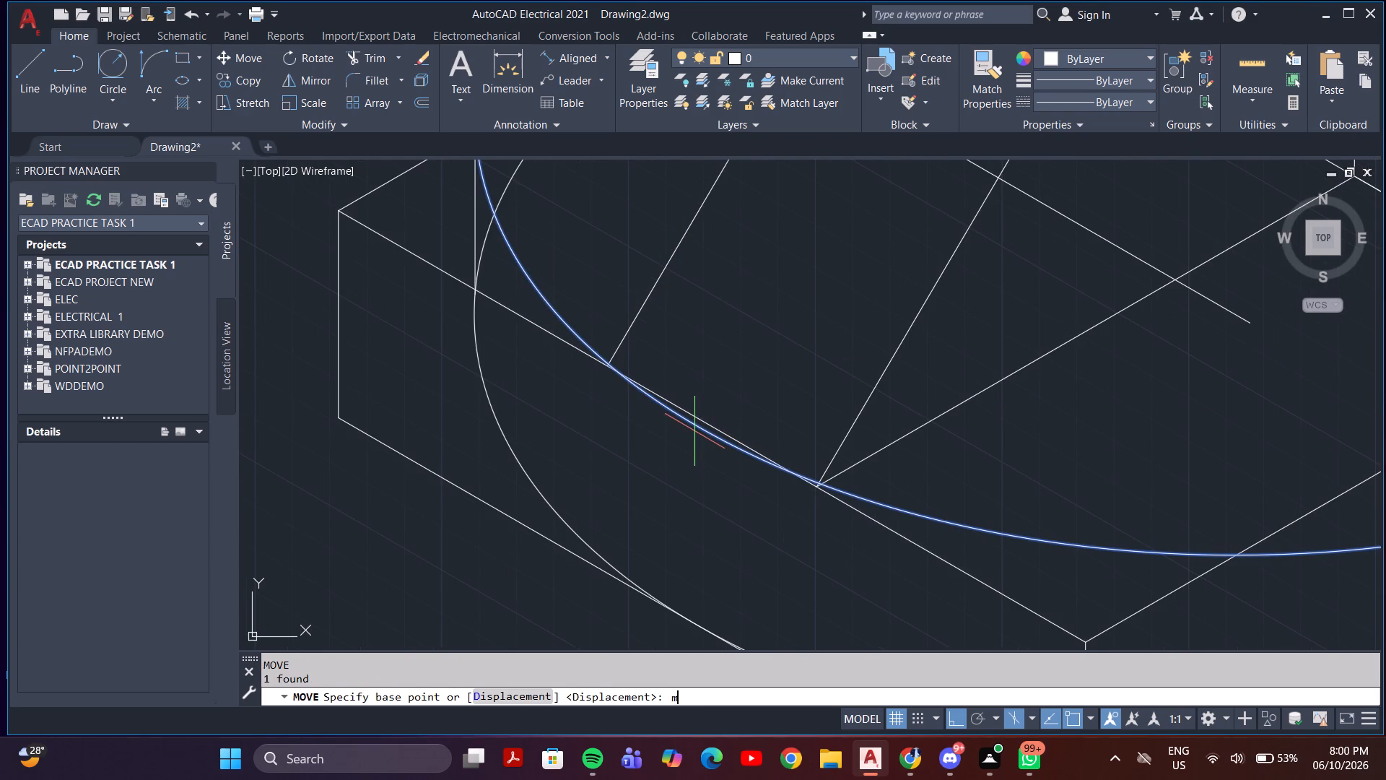
key(Return)
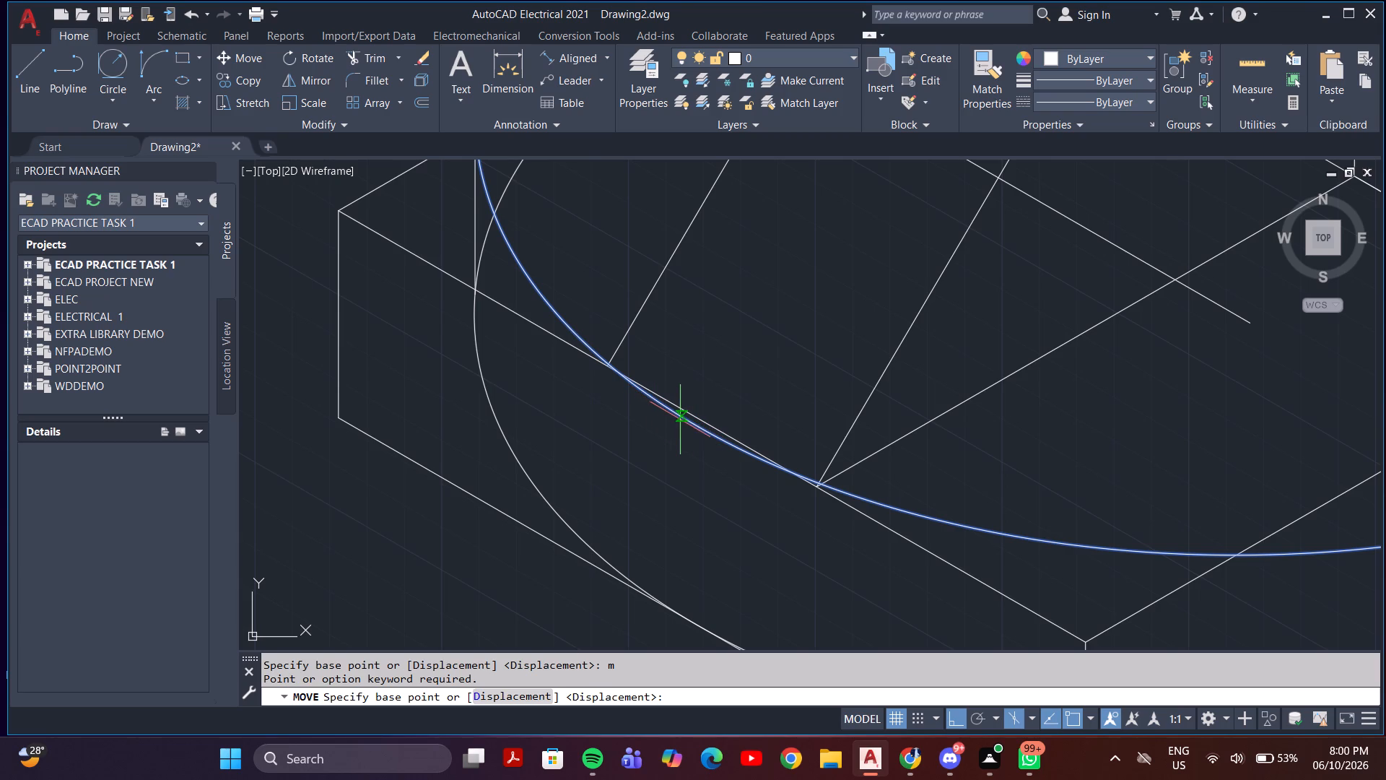
click(672, 412)
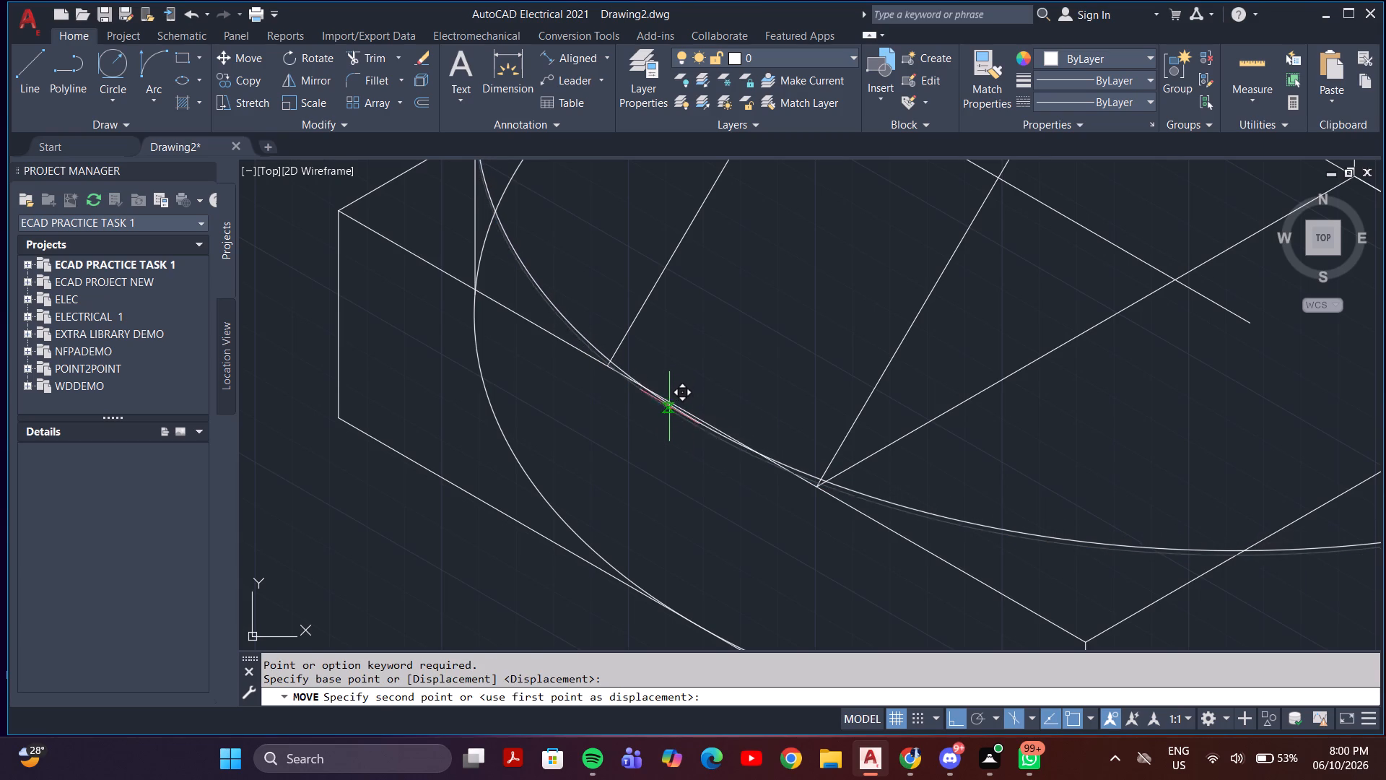
click(671, 404)
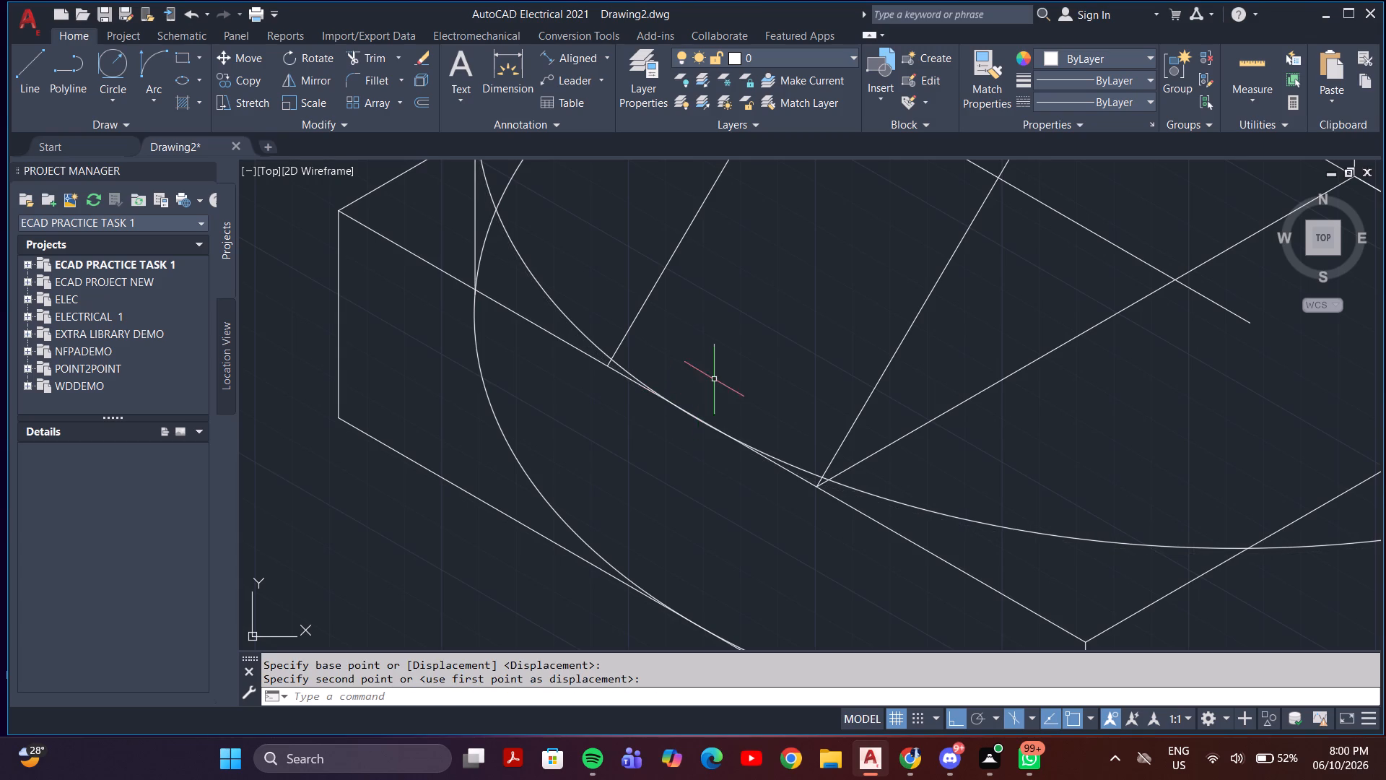
Move the upper isocircle from its leftmost point horizontally onto the vertical guide line.
scroll(678, 357, down, 2)
scroll(619, 266, up, 2)
middle_drag(585, 268, 603, 334)
scroll(580, 331, up, 4)
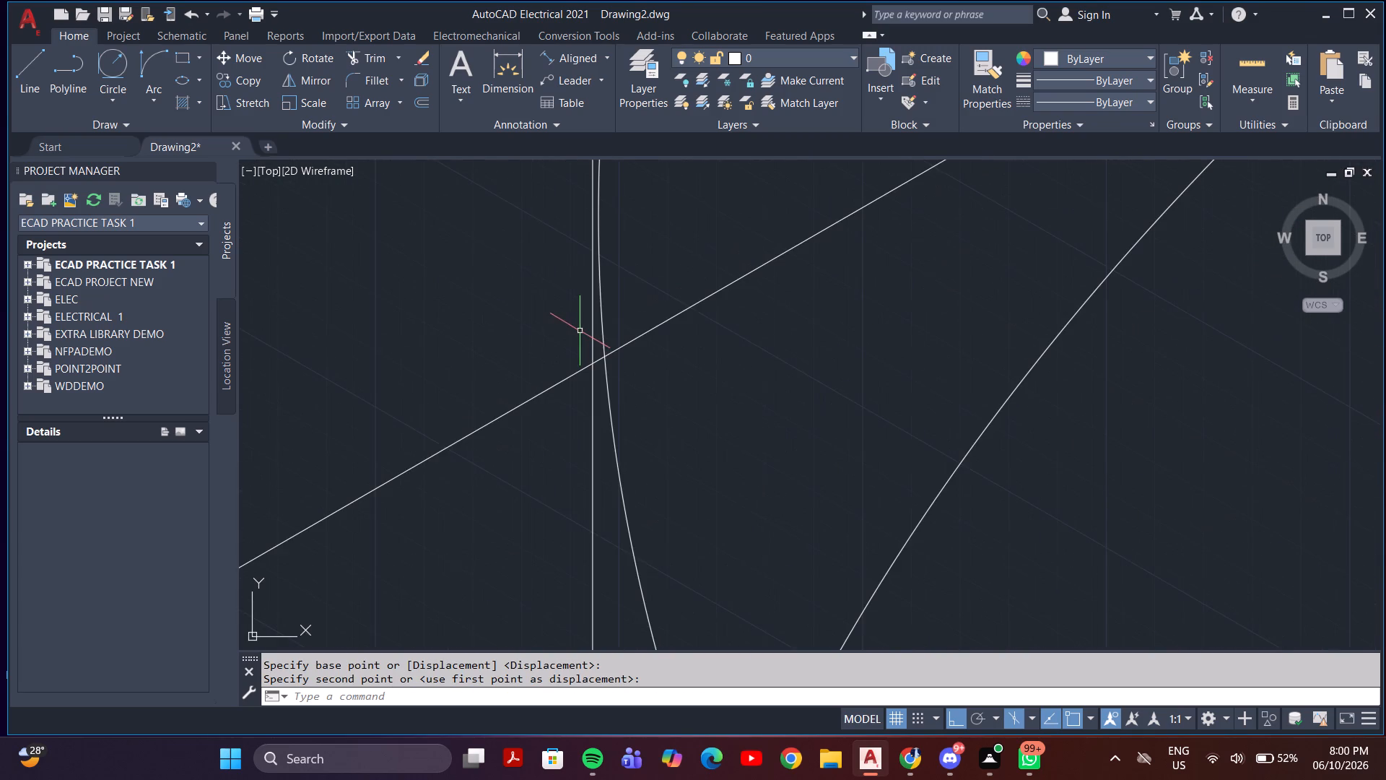
scroll(601, 308, down, 1)
middle_drag(604, 347, 596, 480)
click(592, 385)
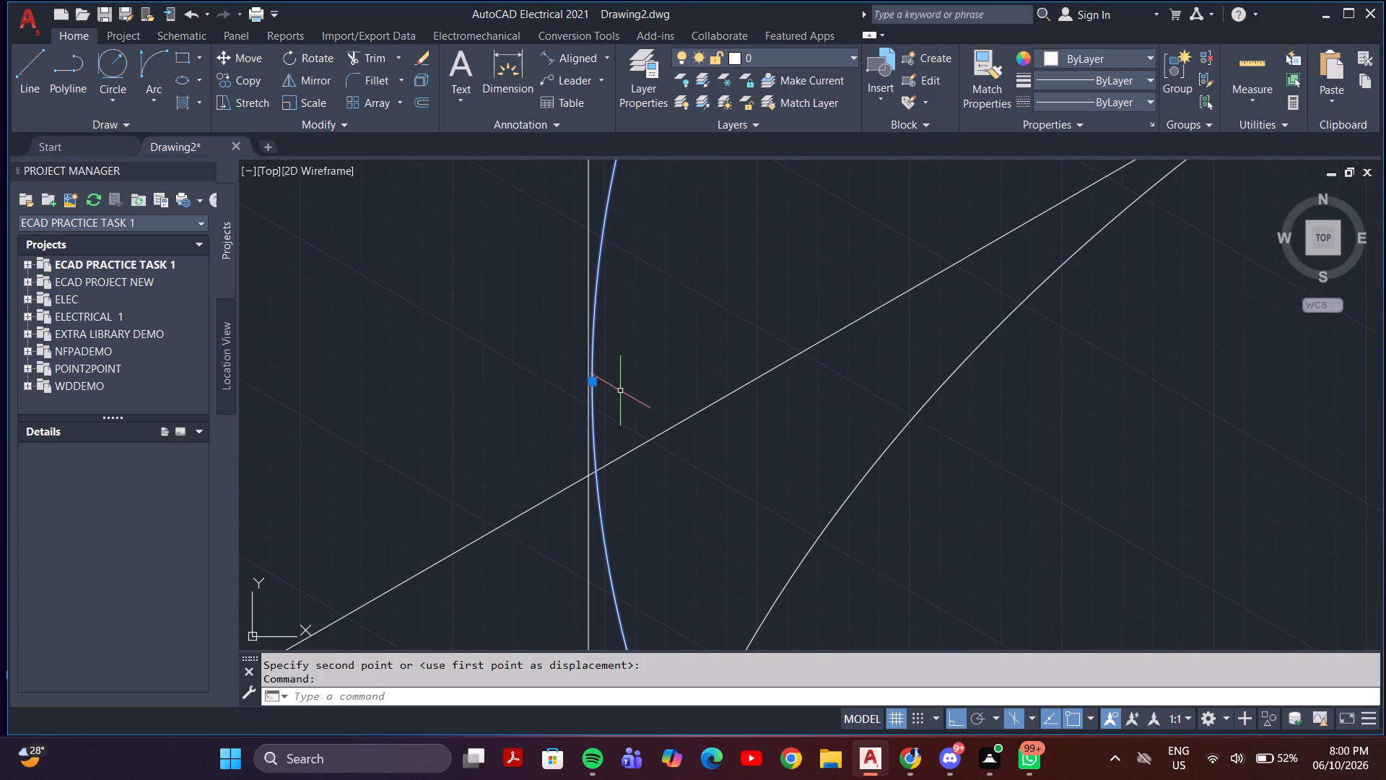
key(m)
key(Return)
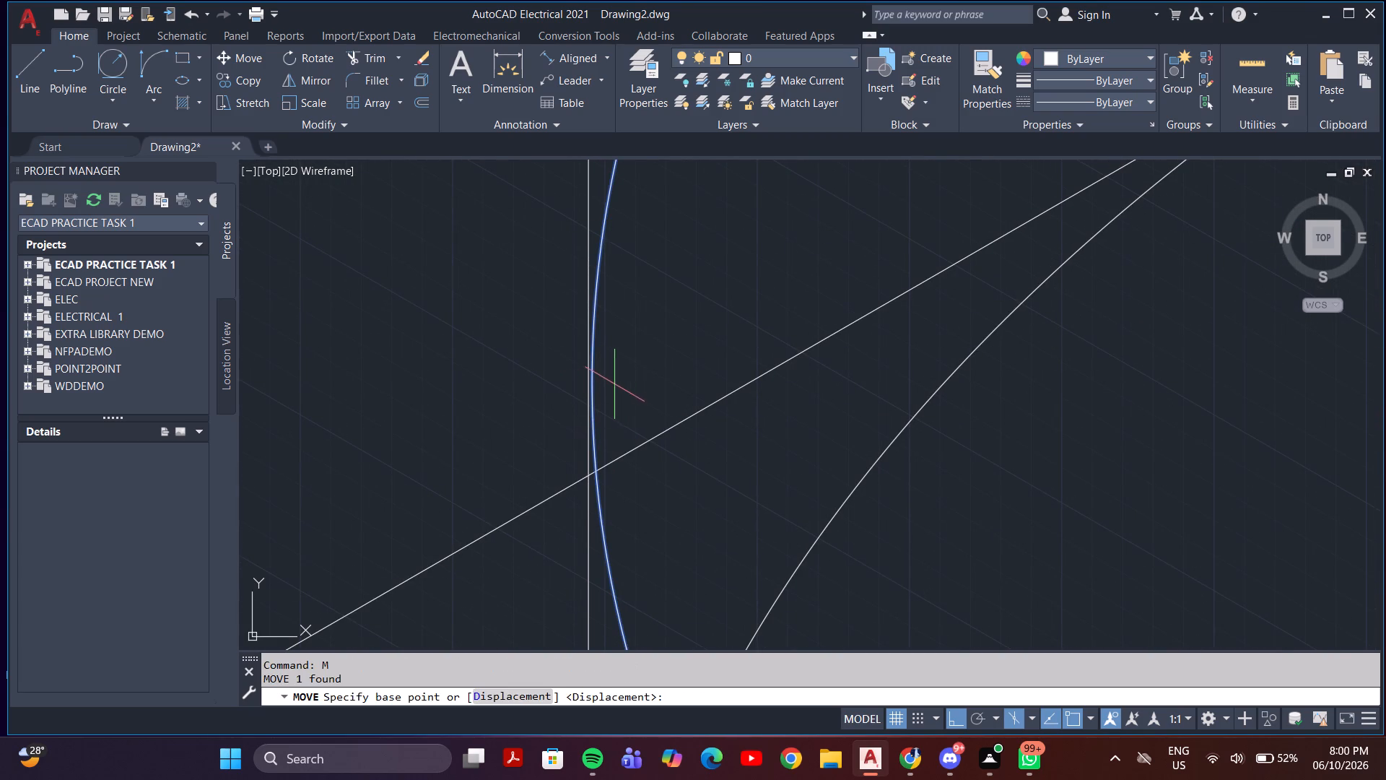
click(593, 369)
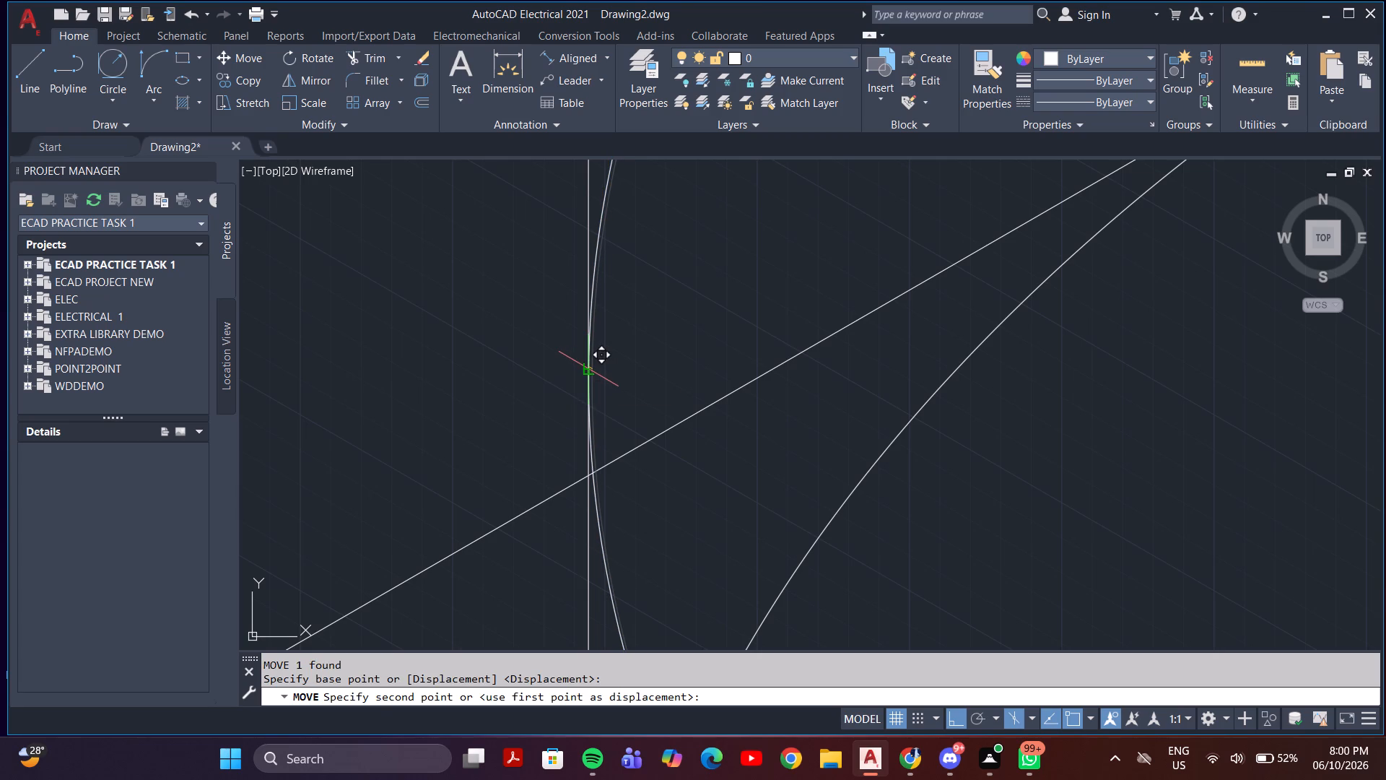
click(584, 369)
Trim the guide line above the base's top face and remove the base's left-corner edges outside the guide line.
scroll(635, 378, down, 3)
middle_drag(785, 493, 742, 370)
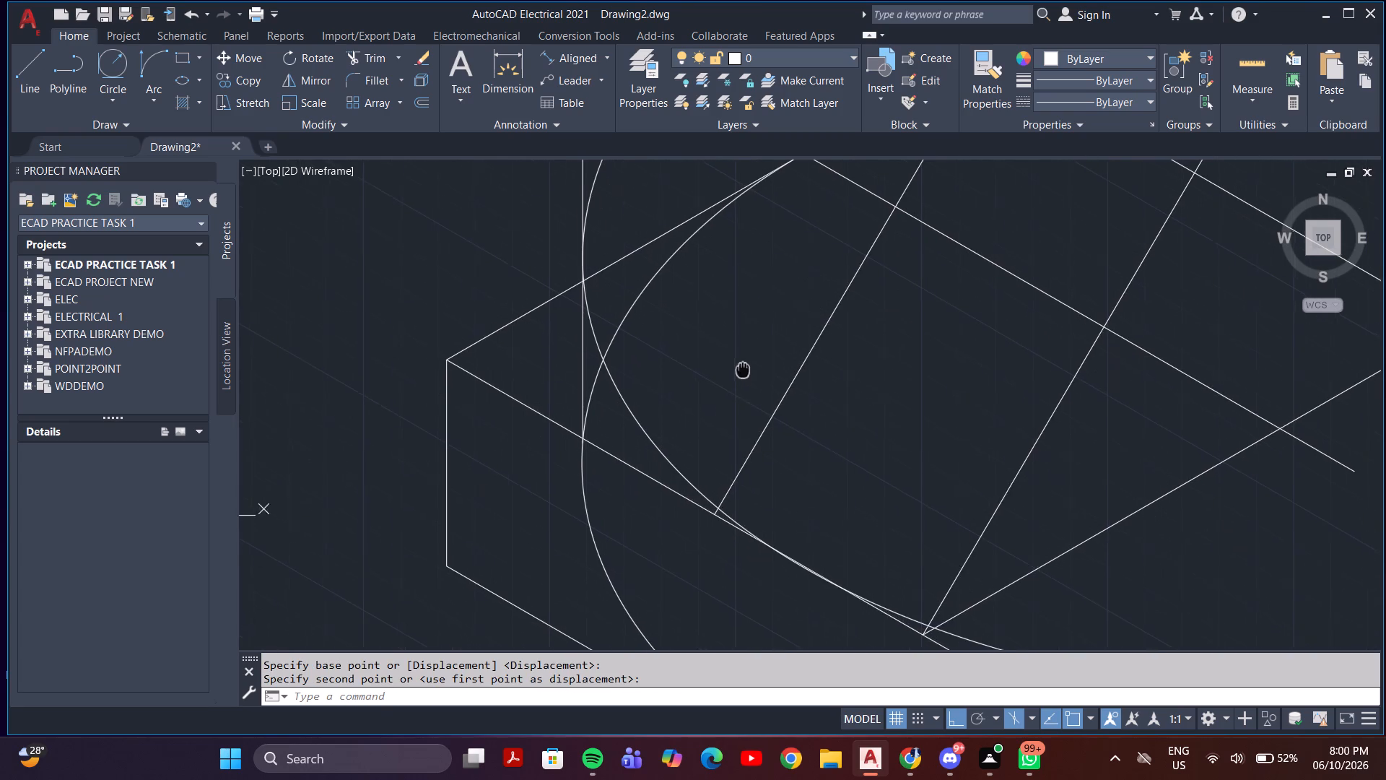
middle_drag(742, 370, 741, 369)
scroll(832, 432, down, 1)
middle_drag(887, 444, 811, 434)
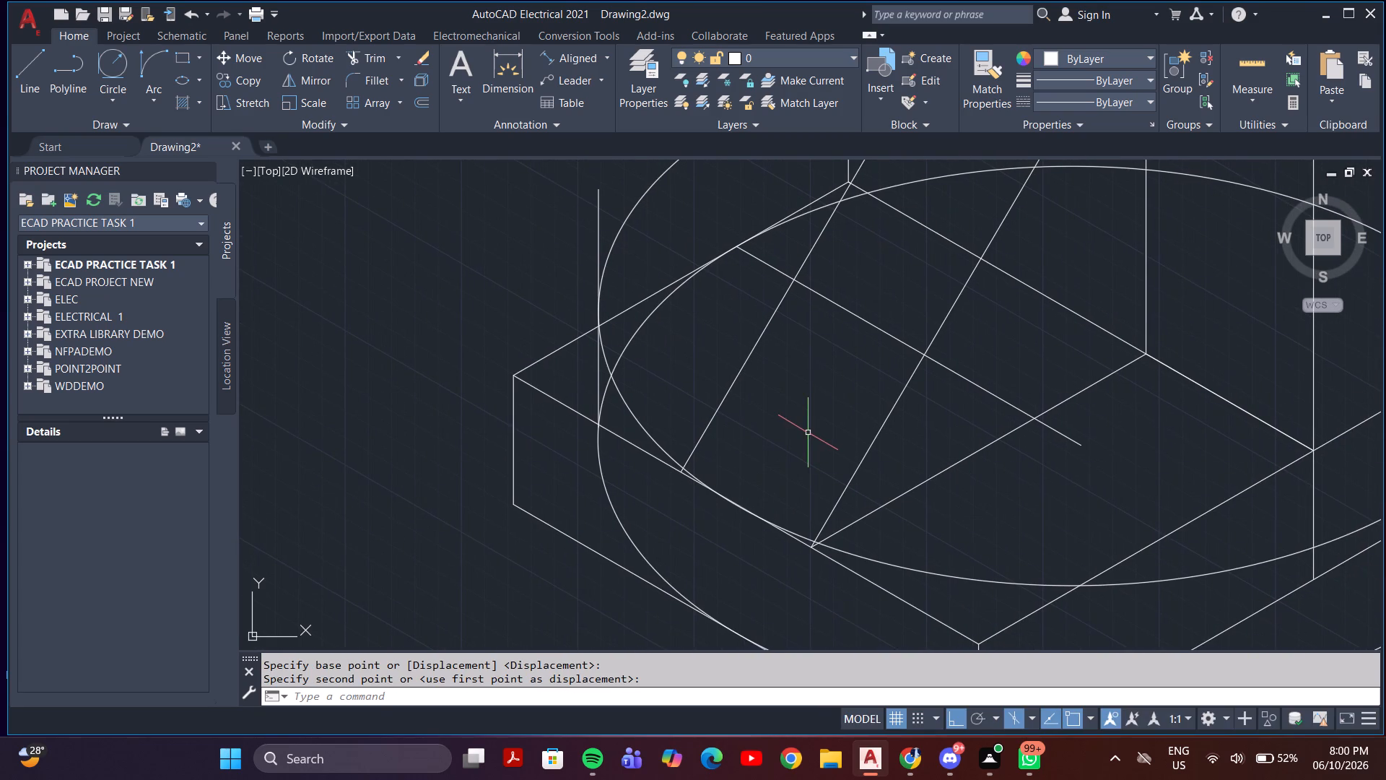
key(Escape)
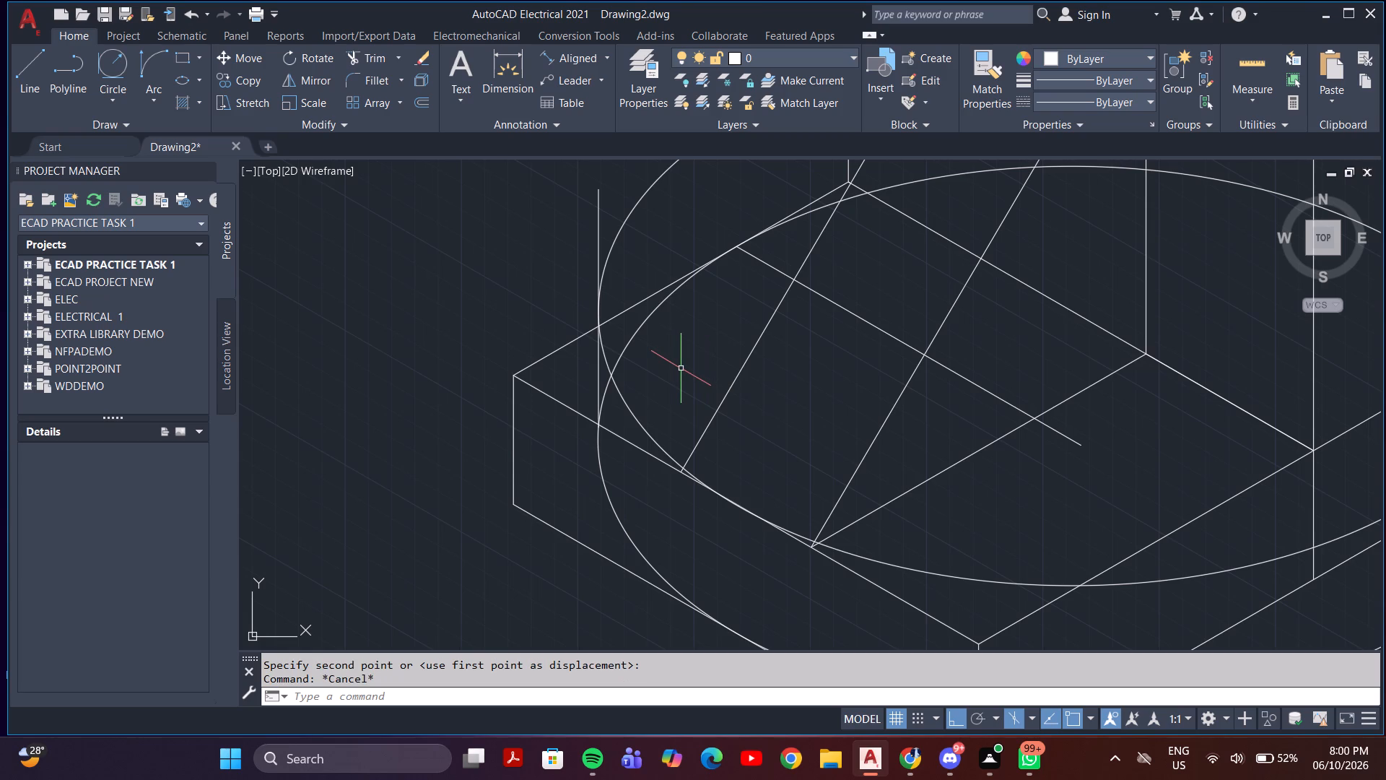
text(tr)
key(Return)
click(598, 241)
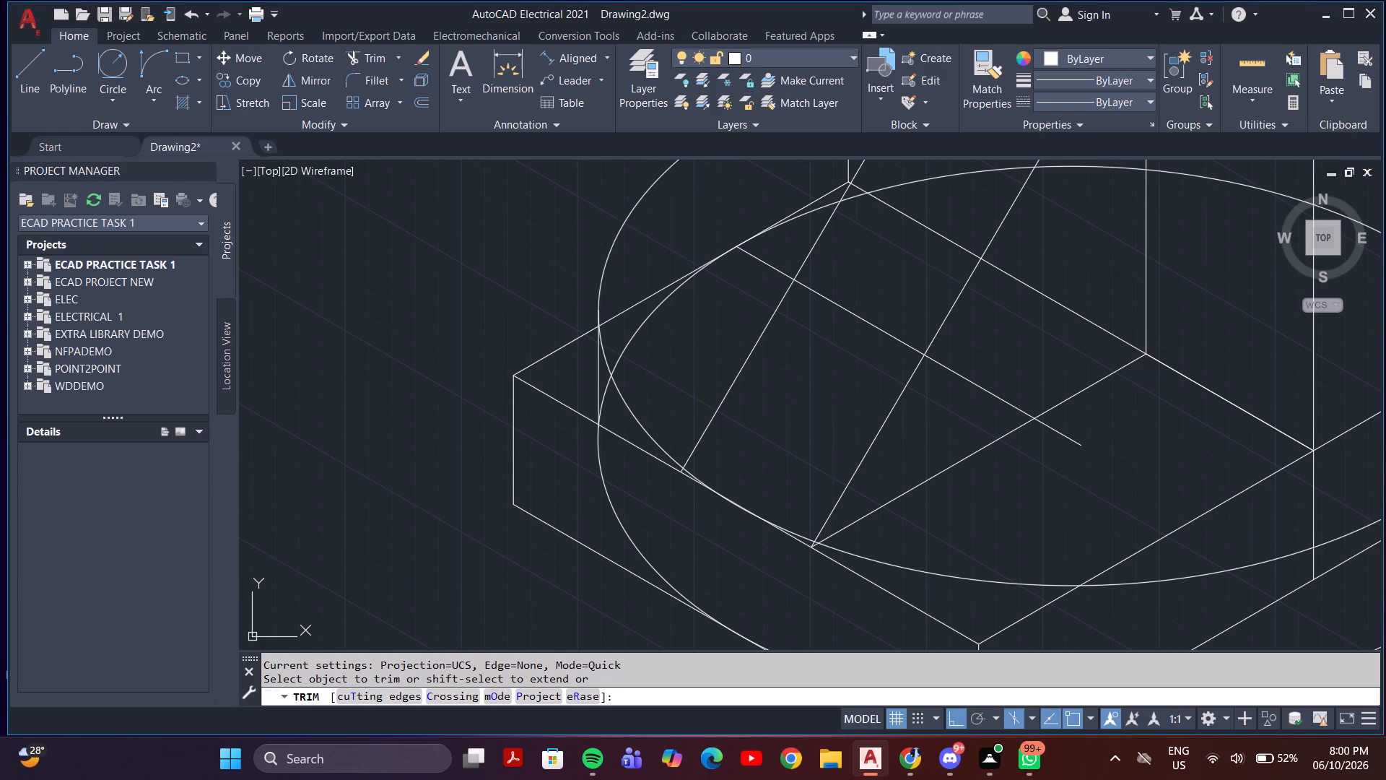
drag(562, 318, 562, 325)
click(565, 569)
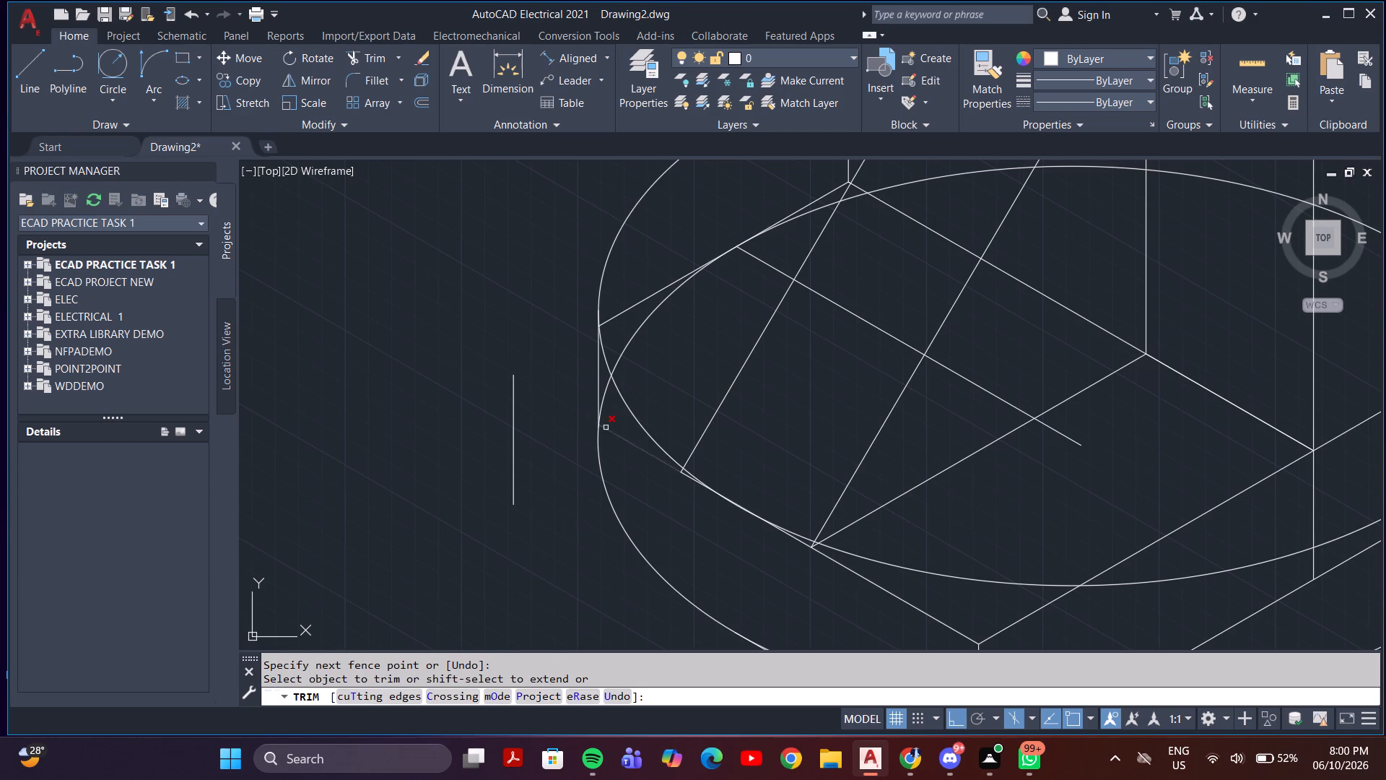
click(518, 434)
click(454, 453)
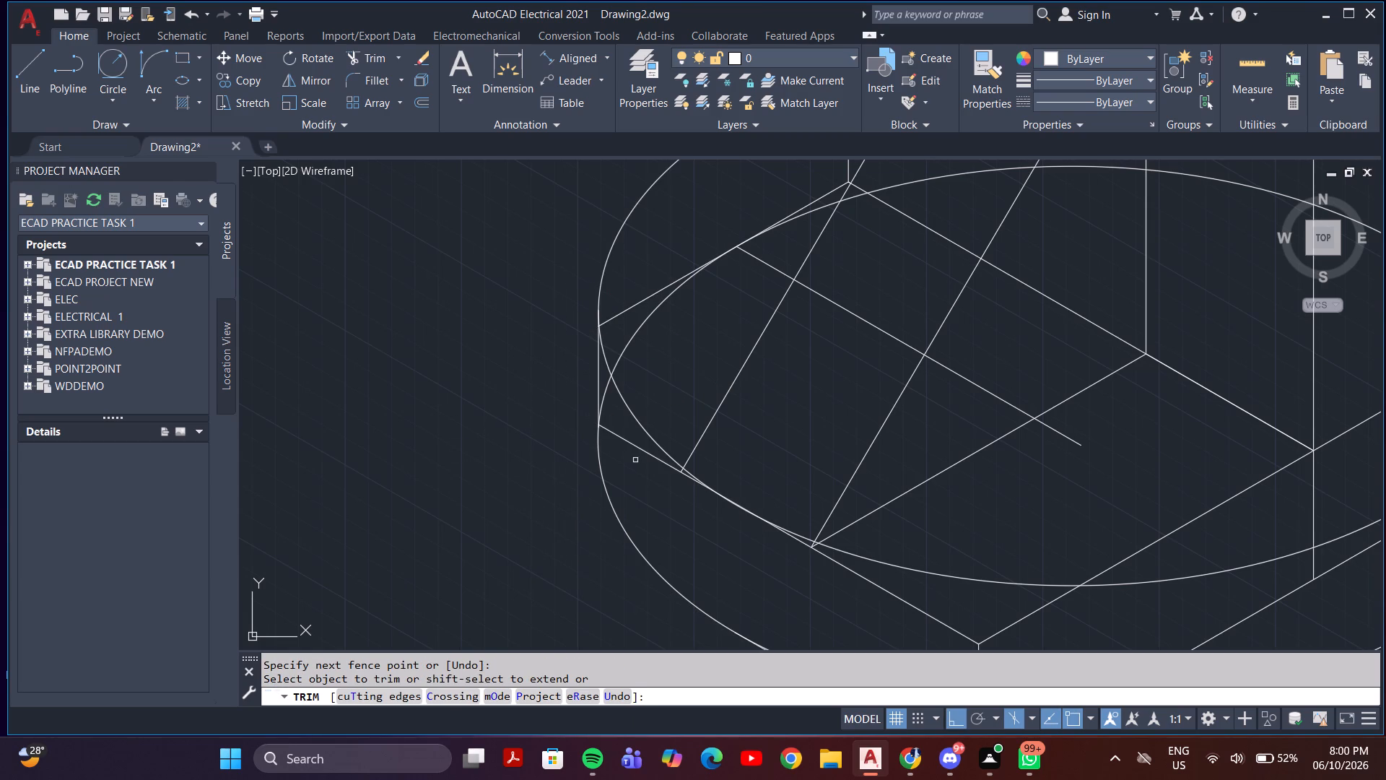
Trim away the base's upper front-left edge along the upper isocircle, including the short overshoots at the rib's lower ends.
click(640, 448)
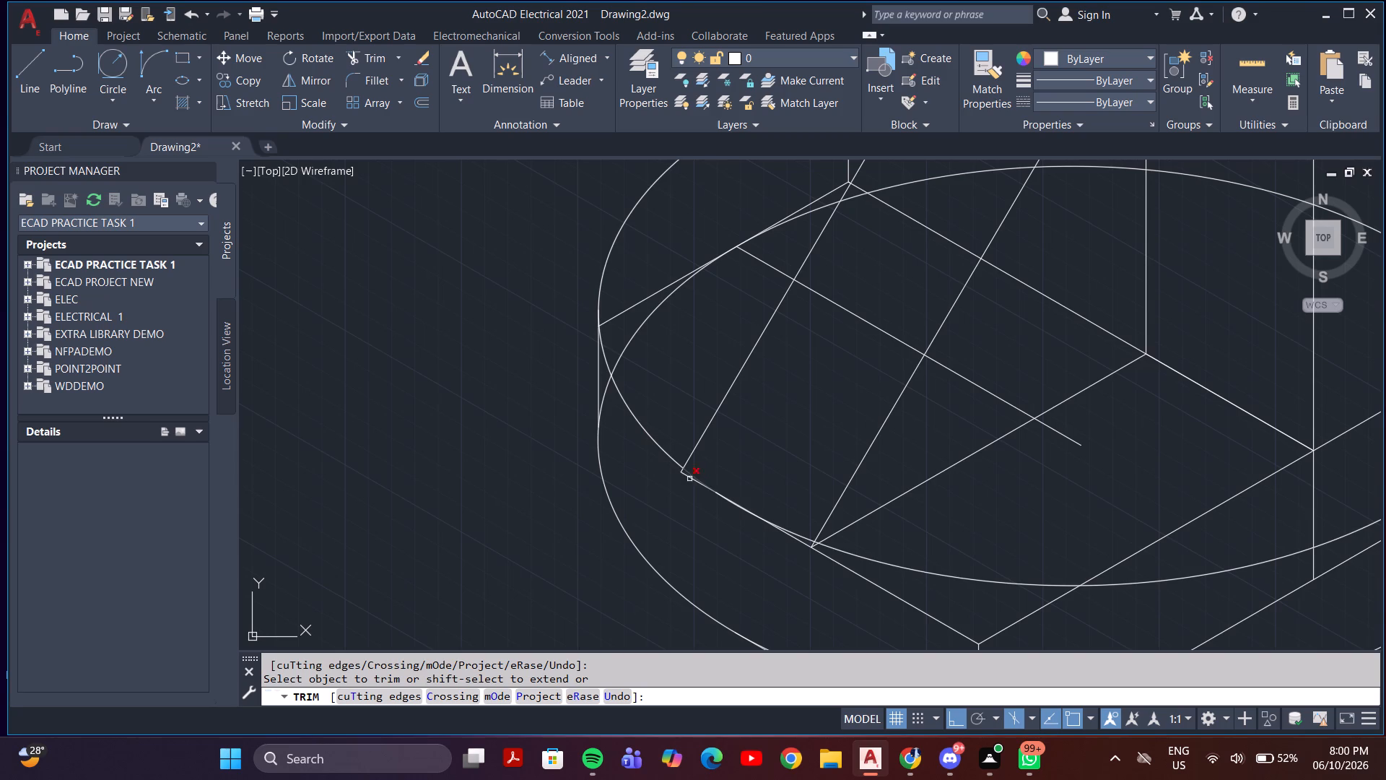
click(683, 477)
click(679, 473)
scroll(766, 544, up, 4)
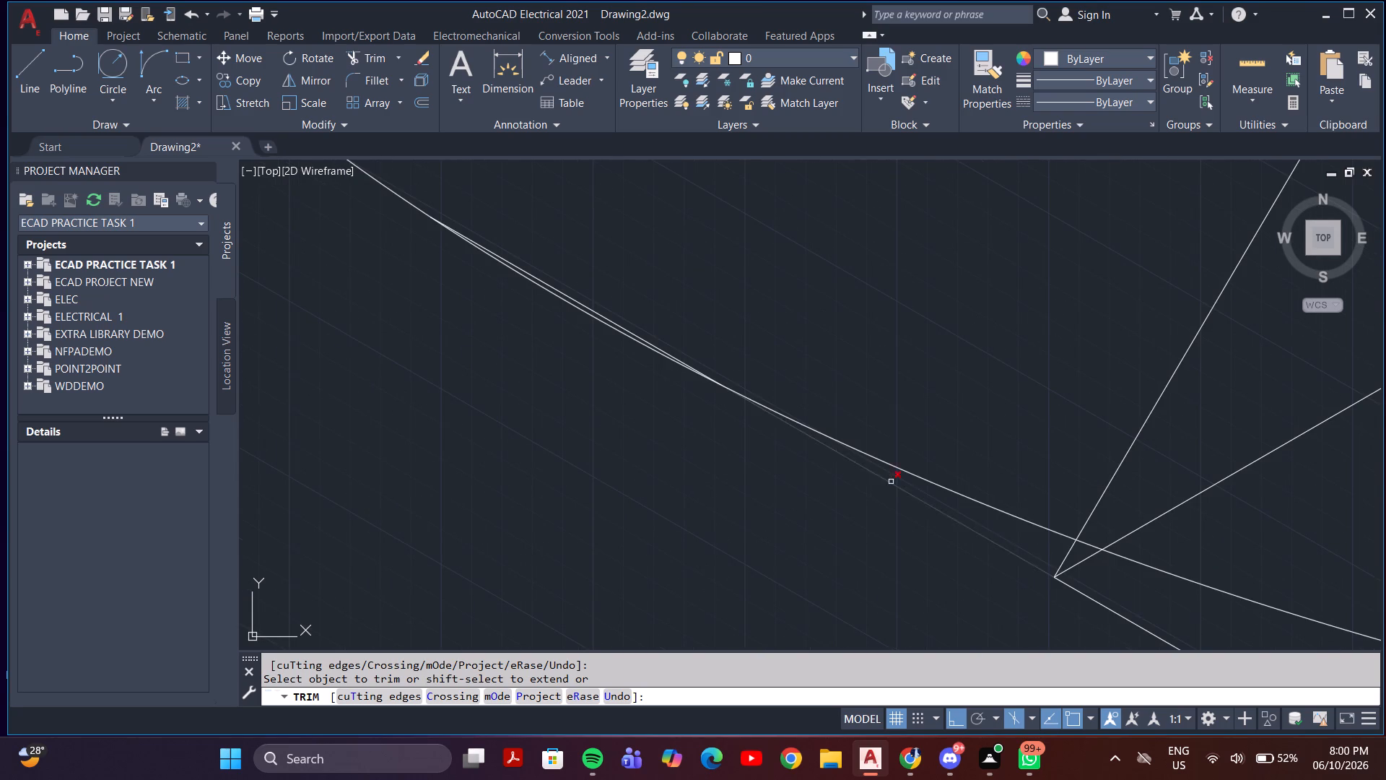
click(891, 482)
scroll(549, 350, down, 2)
middle_drag(549, 350, 604, 464)
scroll(590, 425, up, 6)
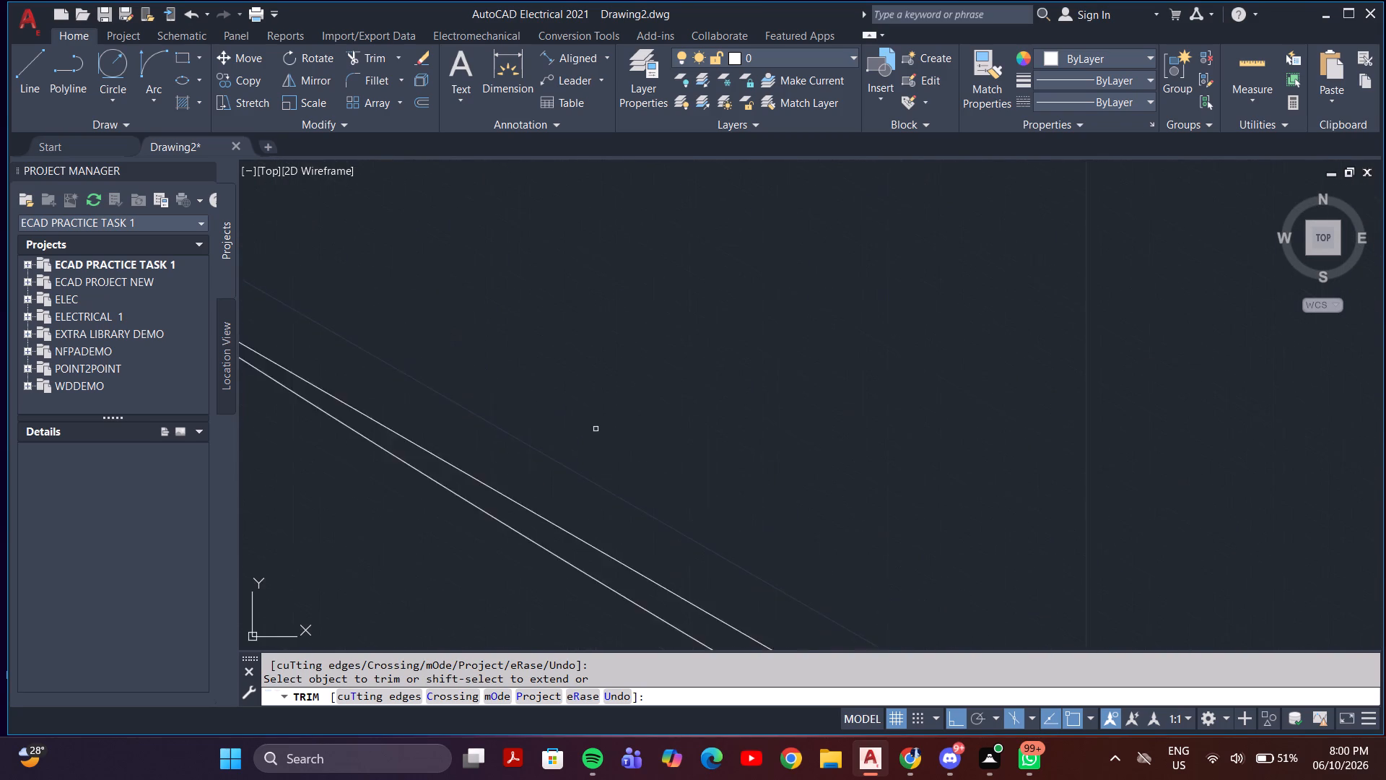
scroll(596, 429, down, 8)
click(692, 482)
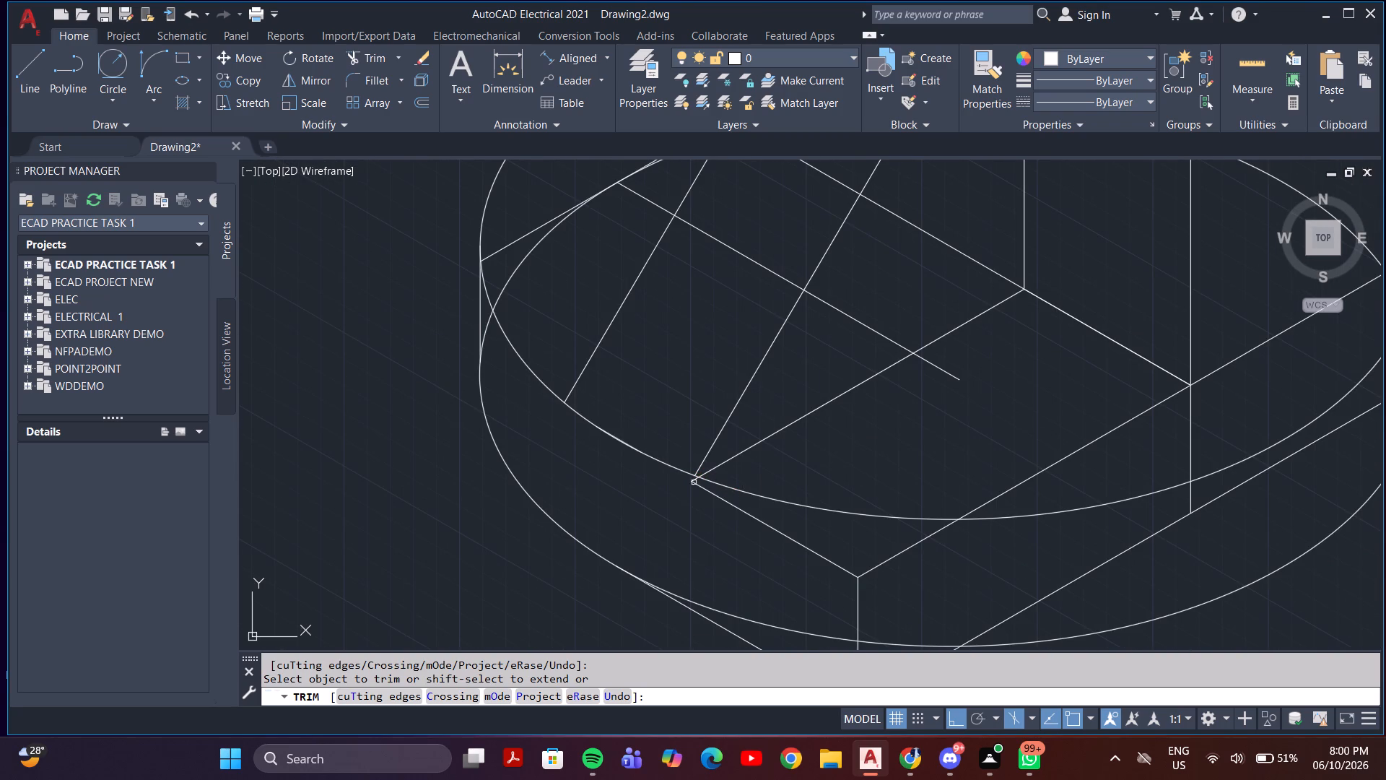
click(697, 482)
Trim the base's upper and lower front-corner edges that extend outside the two isocircles.
click(788, 532)
click(749, 578)
drag(814, 560, 822, 559)
click(923, 565)
click(902, 598)
click(806, 603)
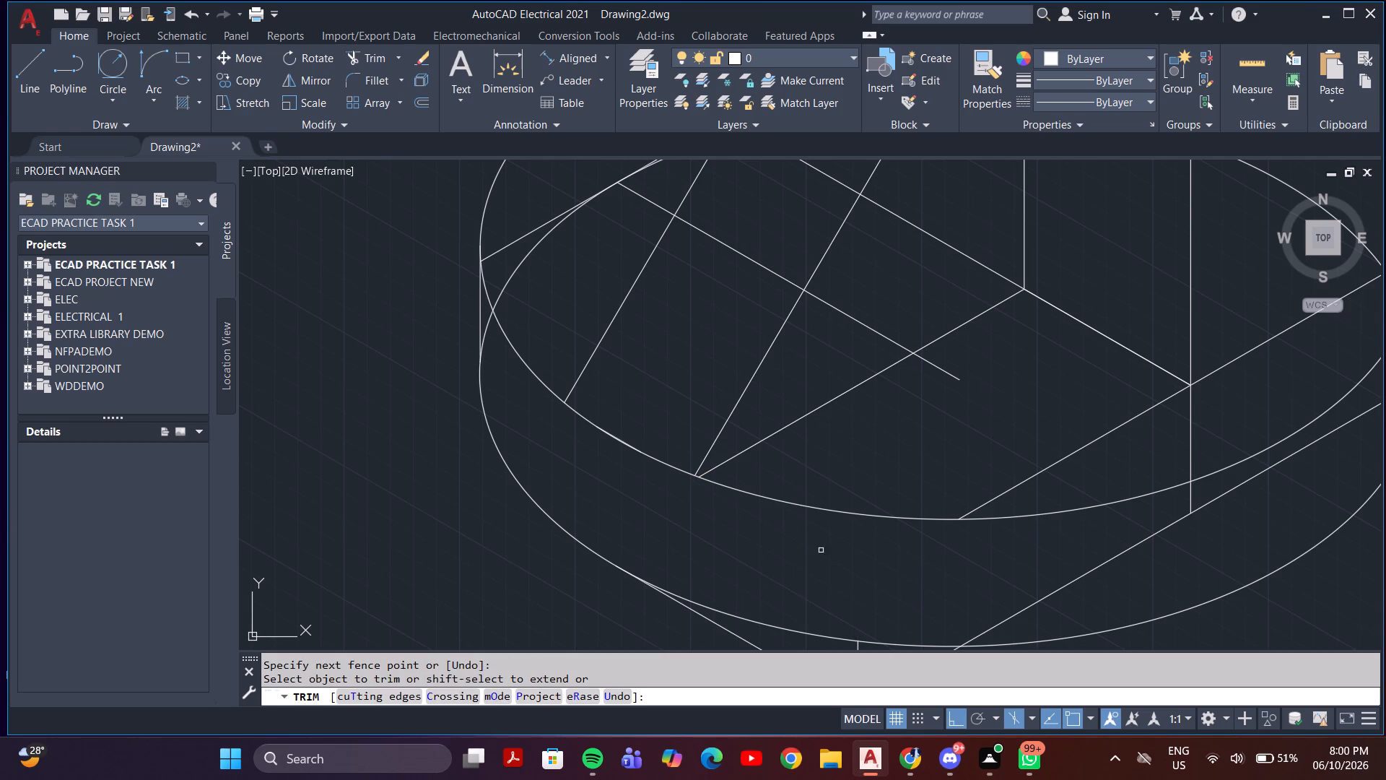
middle_drag(826, 541, 821, 474)
click(959, 643)
click(769, 605)
scroll(768, 604, down, 3)
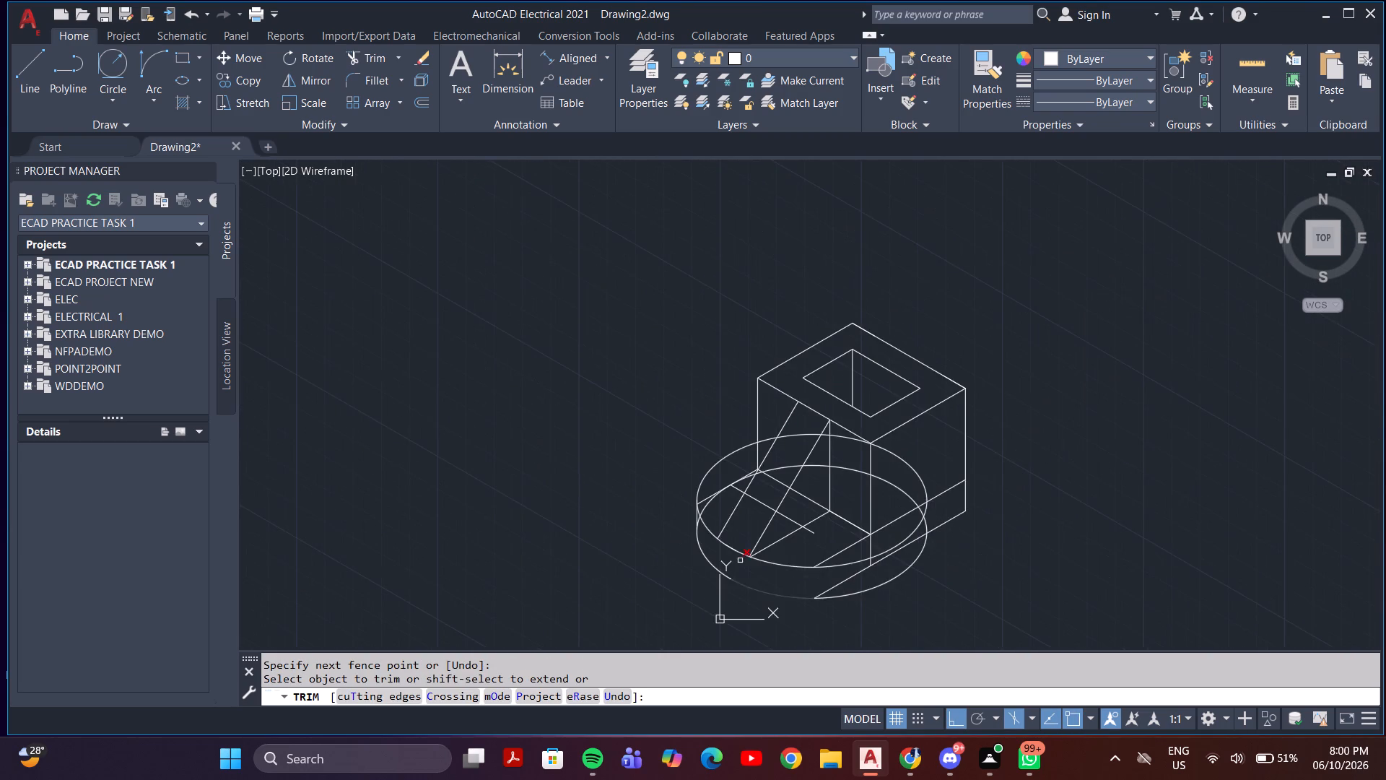
Trim the upper isocircle's back arc outside the block's left edge and the guide line's tip above the base edge.
scroll(705, 514, up, 1)
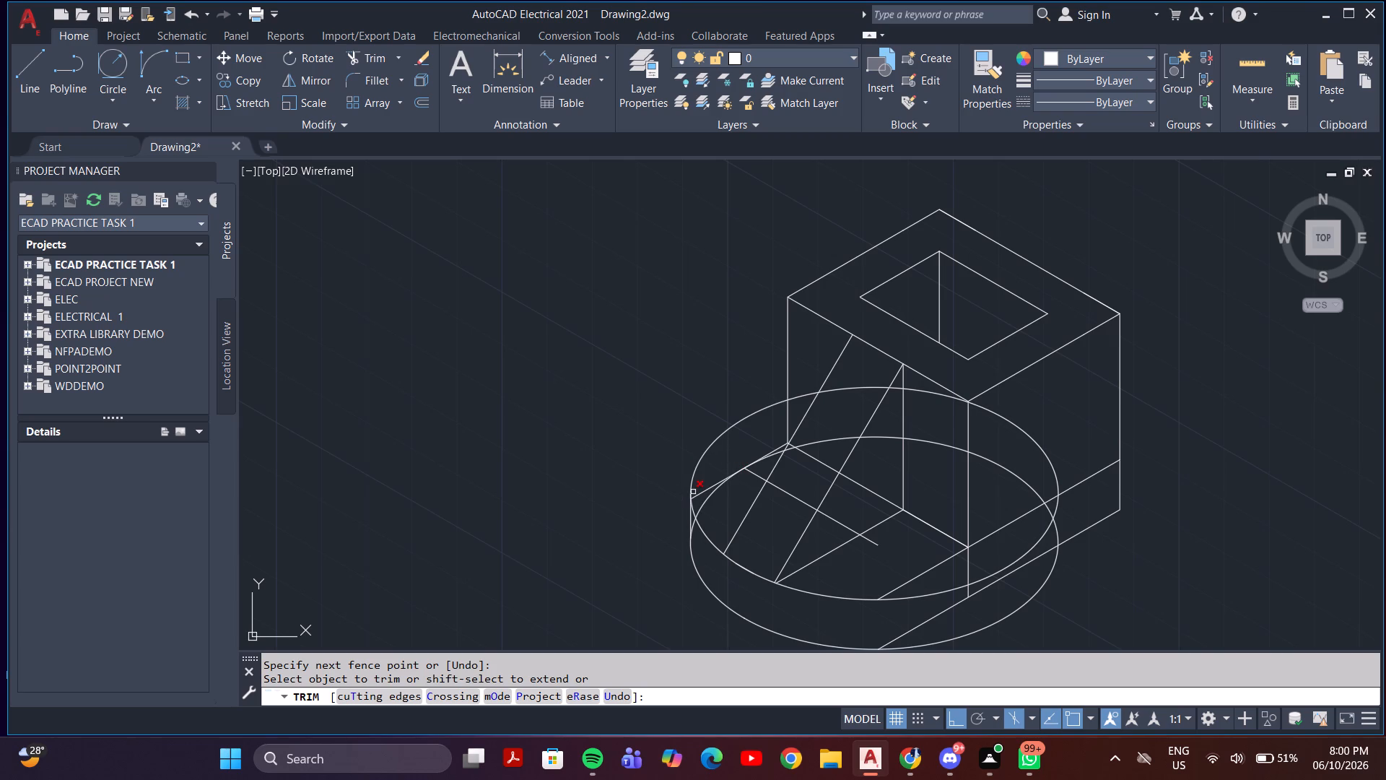
scroll(693, 491, up, 1)
click(723, 447)
click(682, 408)
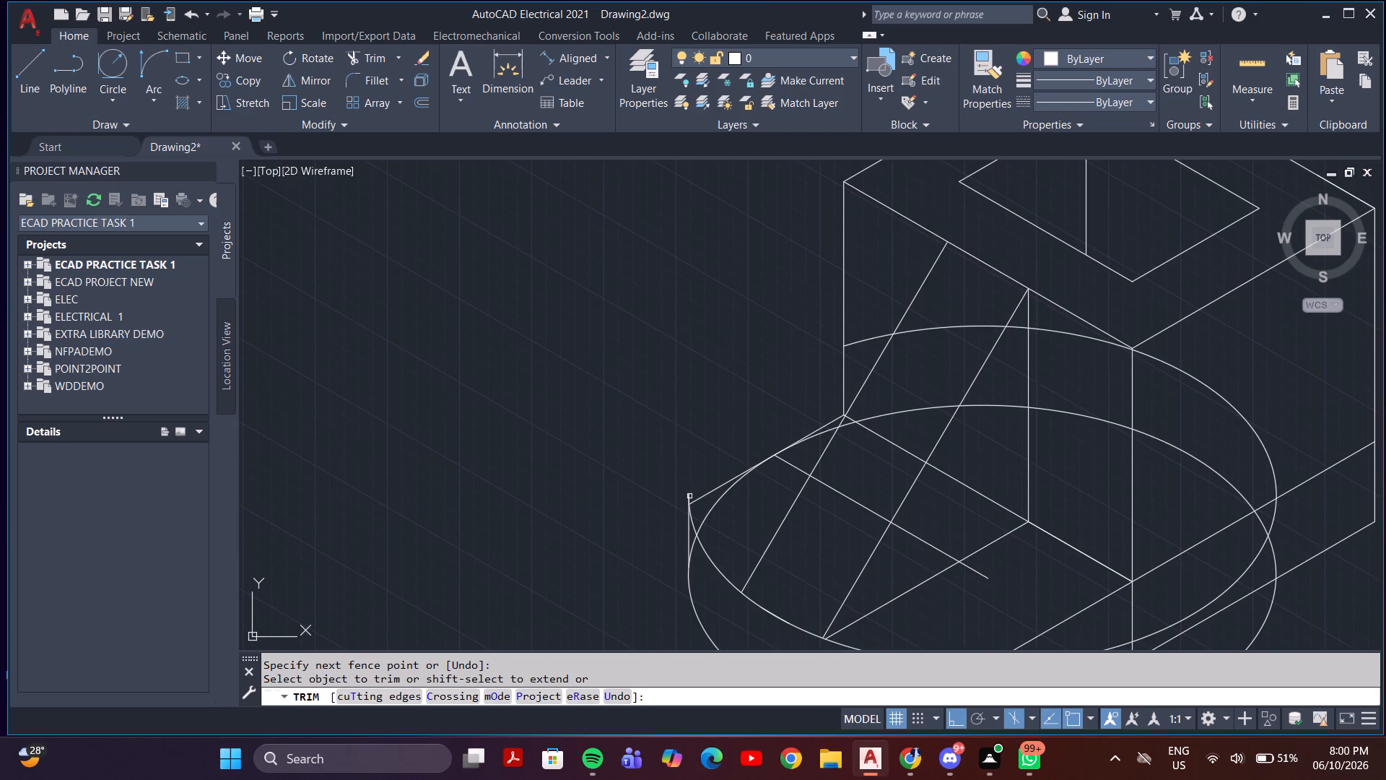
click(689, 496)
click(688, 494)
scroll(696, 485, up, 3)
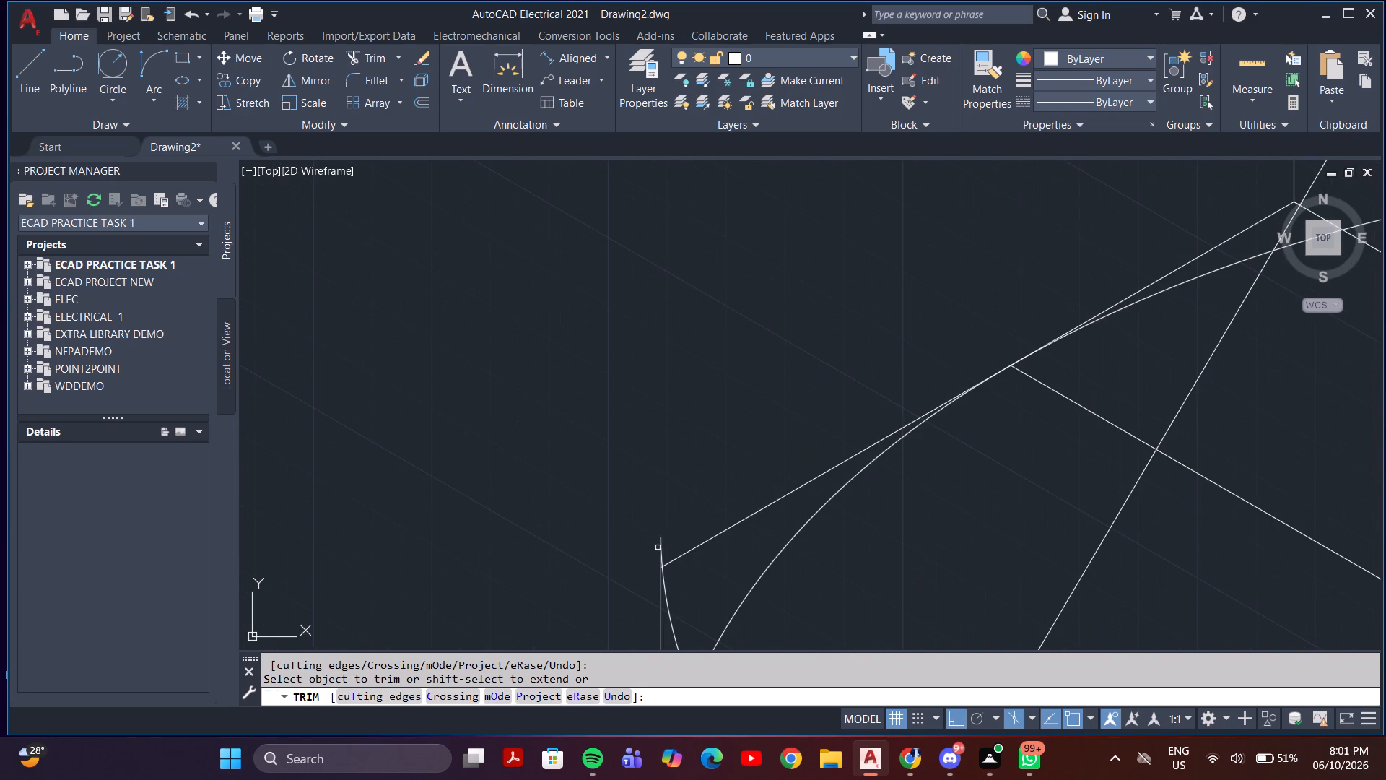
click(658, 547)
click(664, 543)
scroll(666, 544, down, 4)
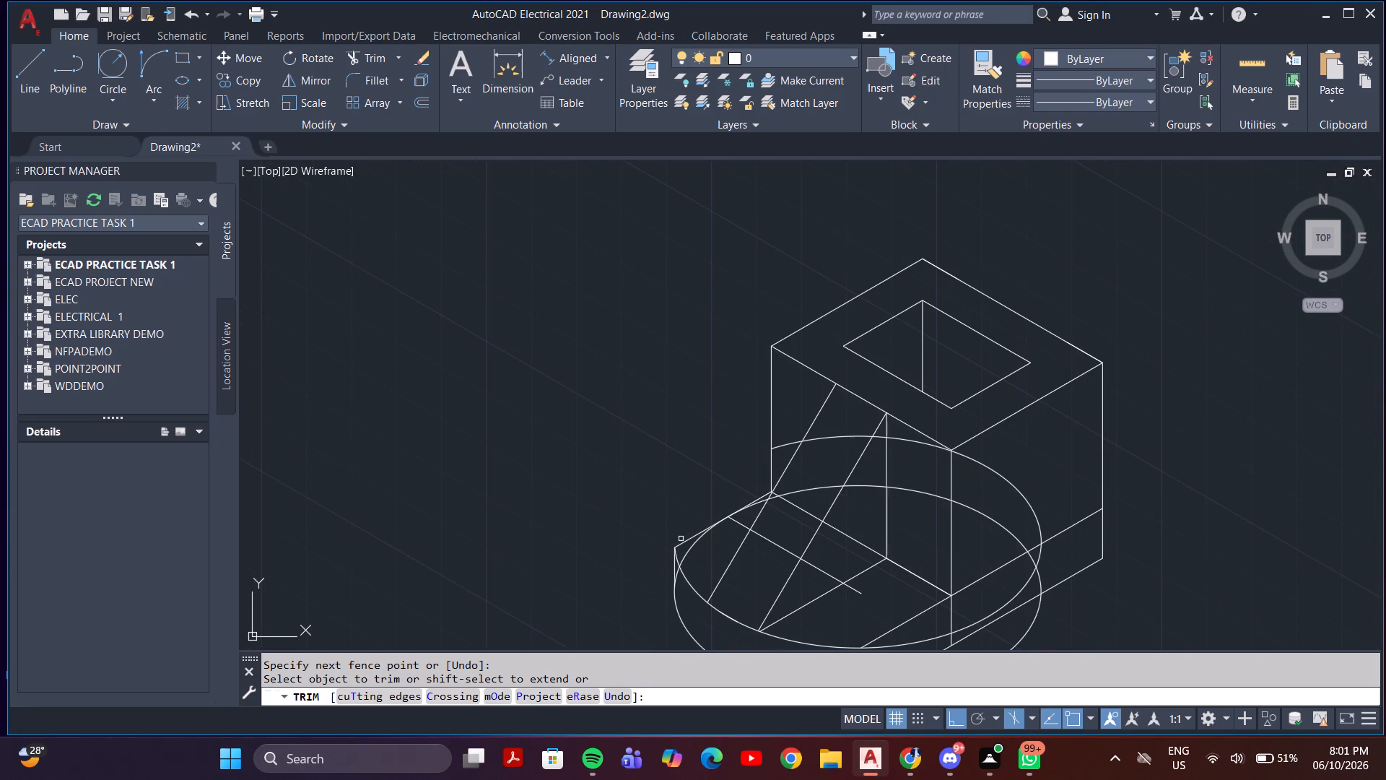
Trim both isocircles' back arcs from the base's back-left edge across the rib to its front sloping line.
click(697, 539)
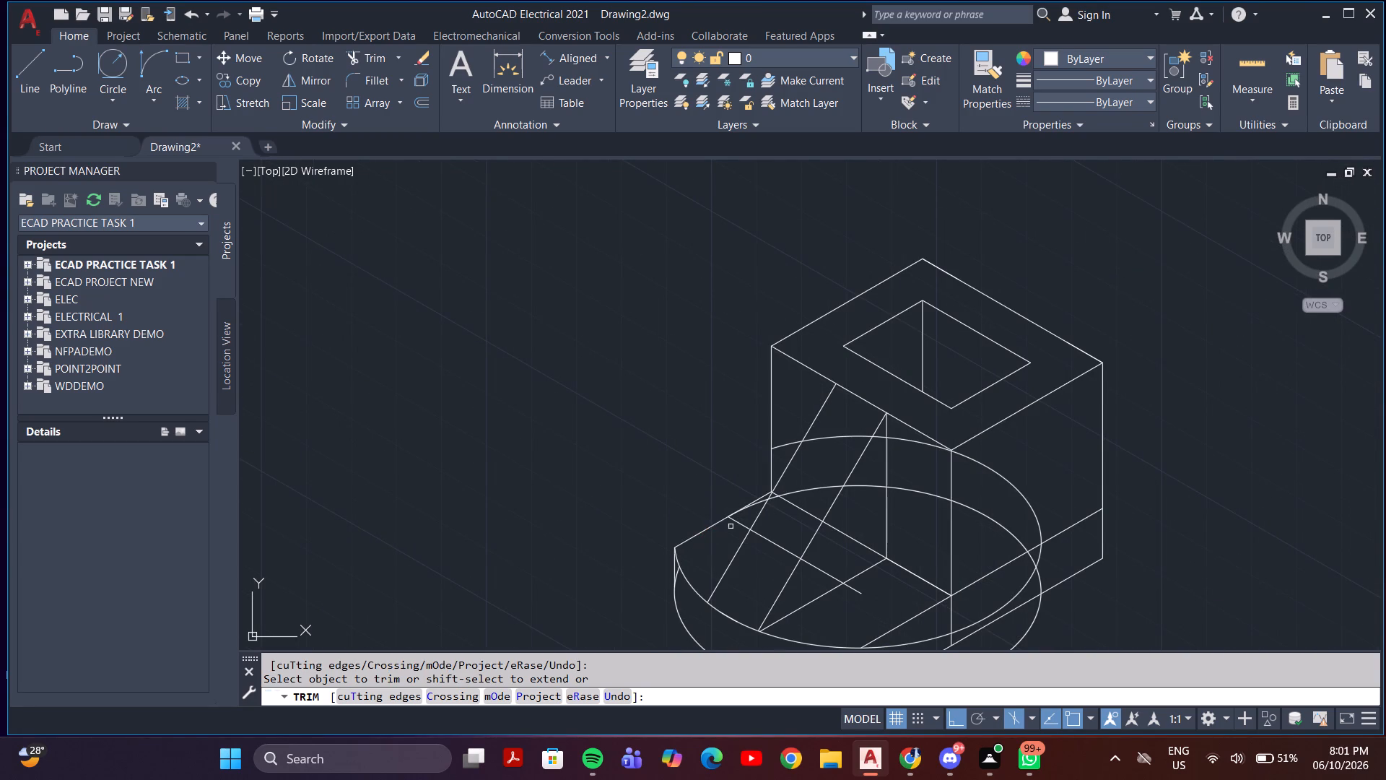
scroll(754, 503, up, 2)
click(817, 358)
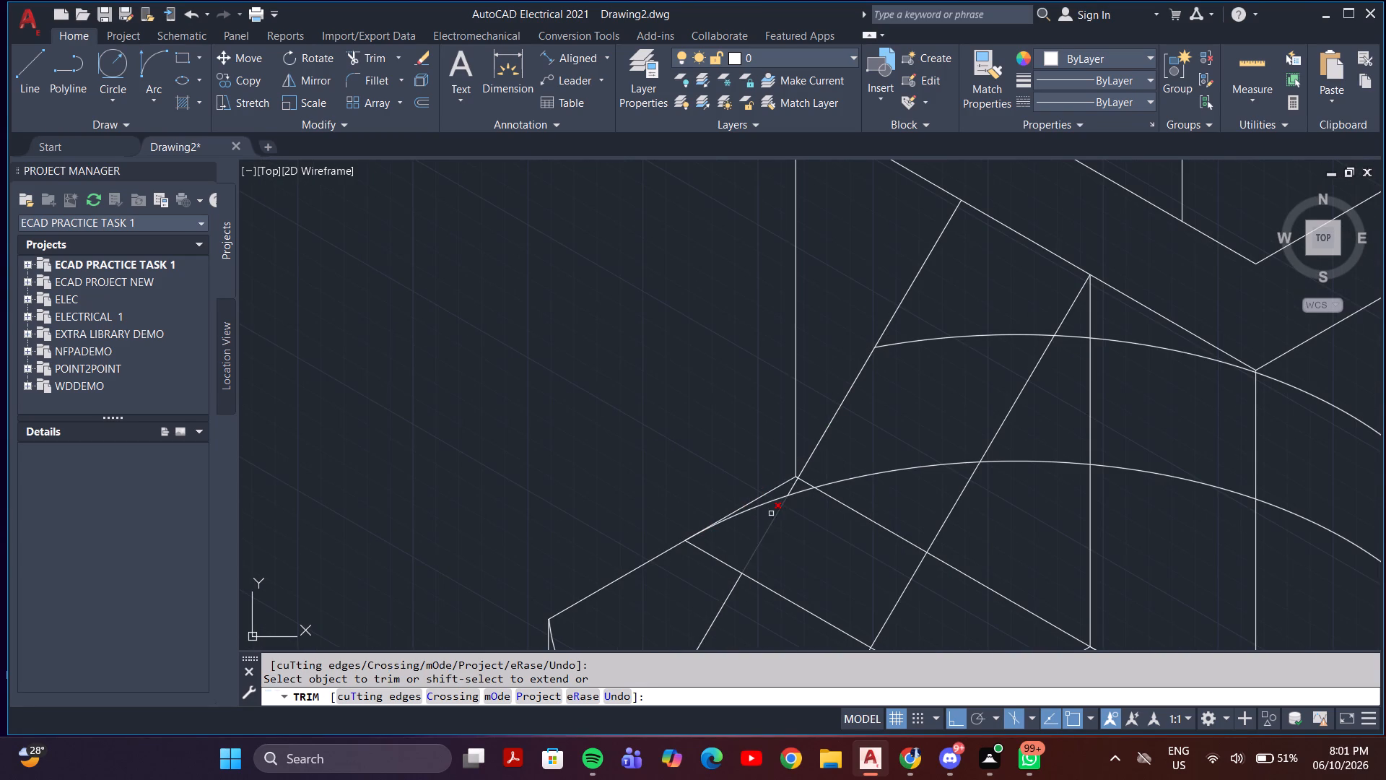
click(764, 502)
click(832, 483)
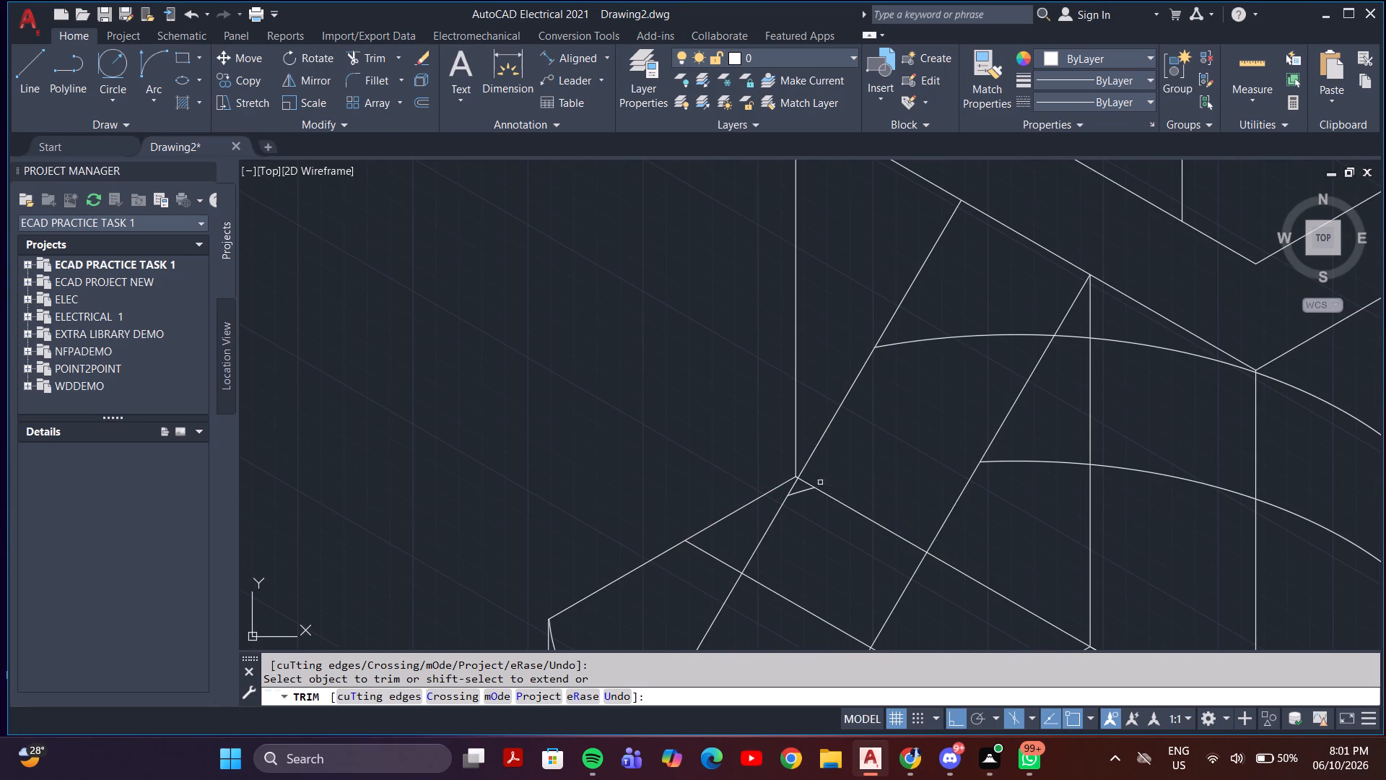
click(801, 493)
click(951, 296)
click(935, 409)
scroll(1033, 445, down, 2)
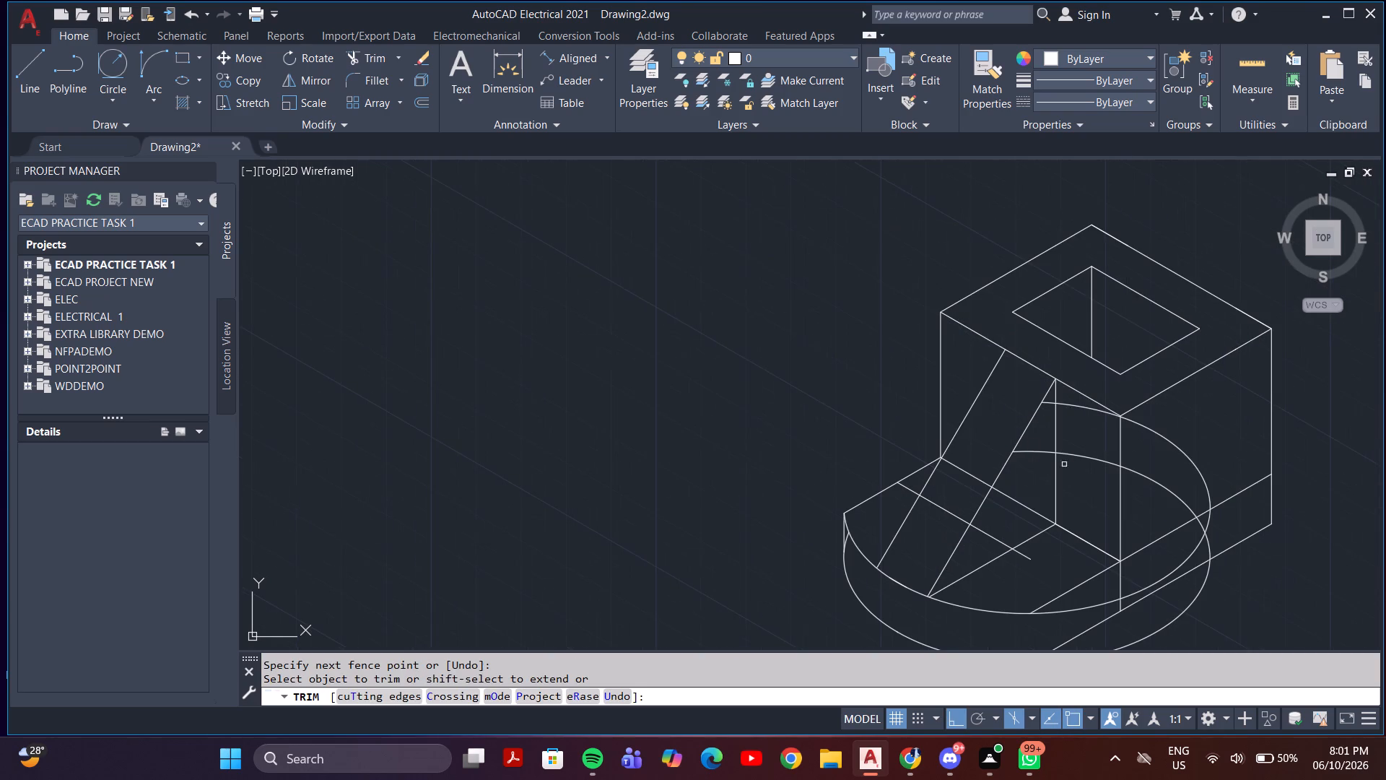
Trim both isocircles' arcs across and beyond the block's front-right side, plus the leftover vertical stub below the block.
click(1221, 454)
click(1146, 515)
click(1228, 526)
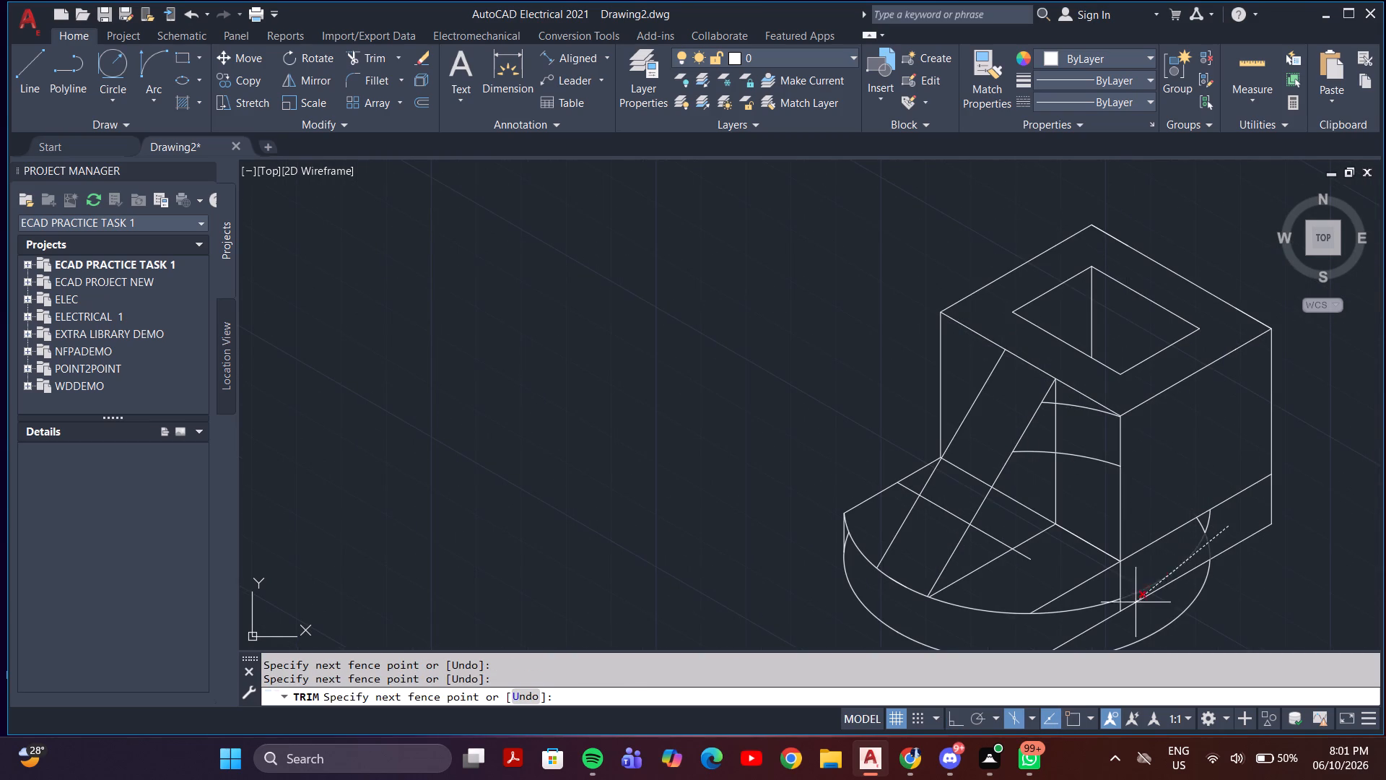
click(1041, 633)
click(1205, 526)
double_click(1205, 526)
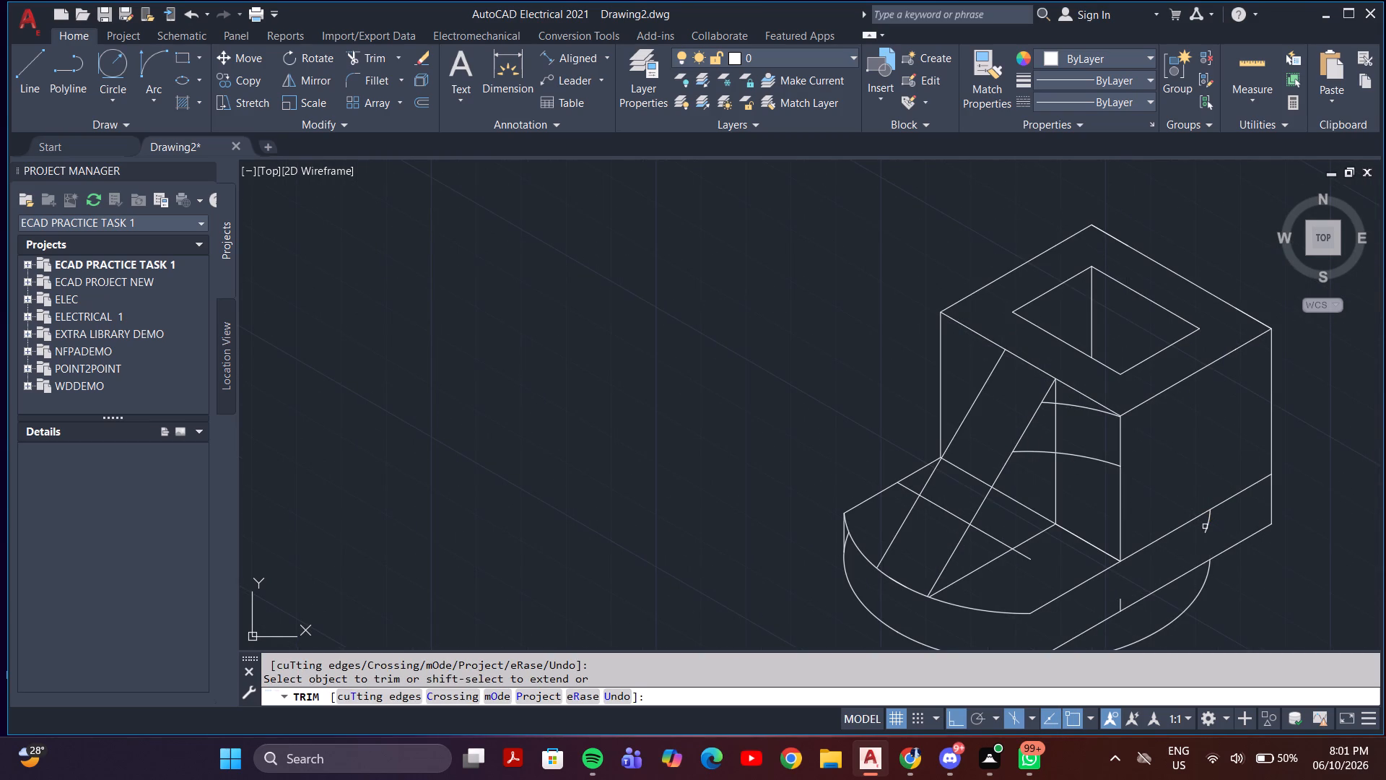
scroll(1211, 537, down, 1)
middle_drag(1199, 545, 1146, 480)
click(1174, 513)
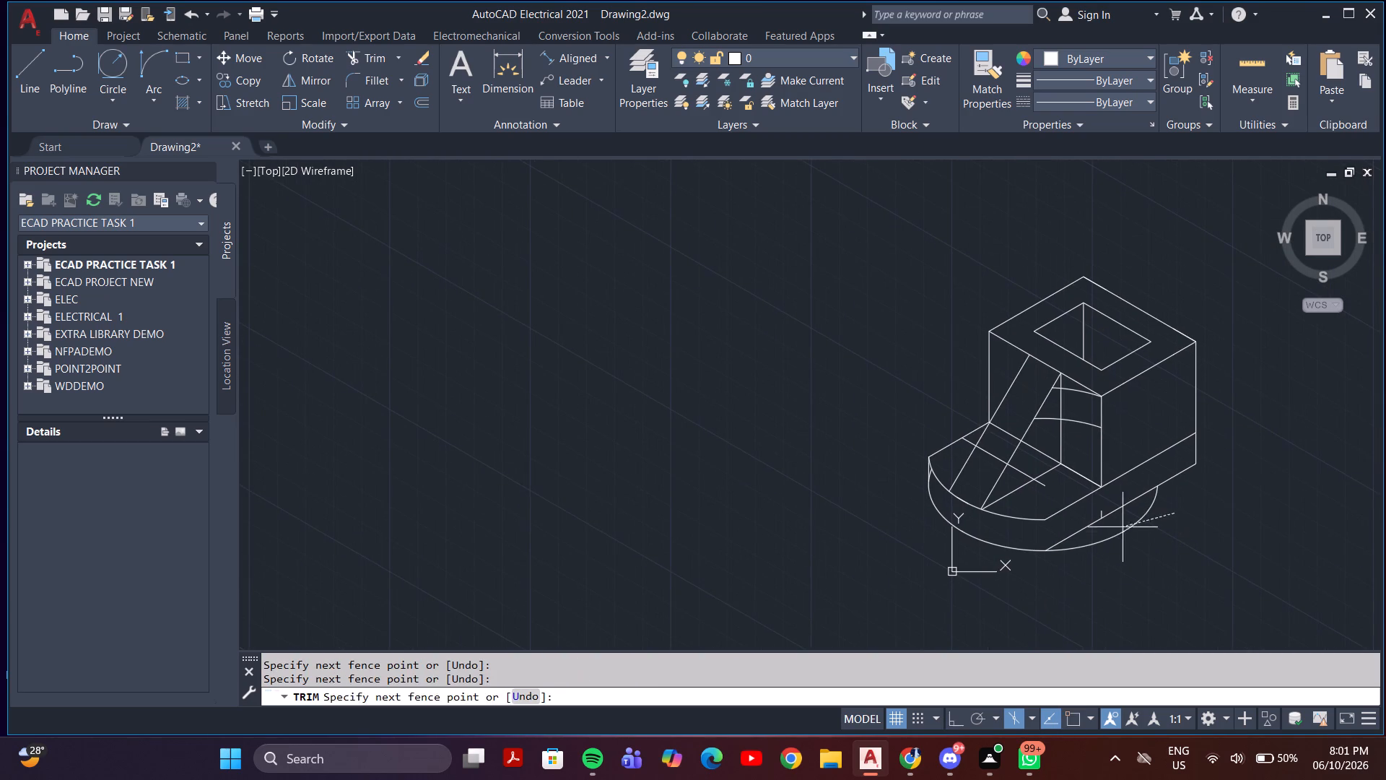
click(1105, 545)
click(1100, 511)
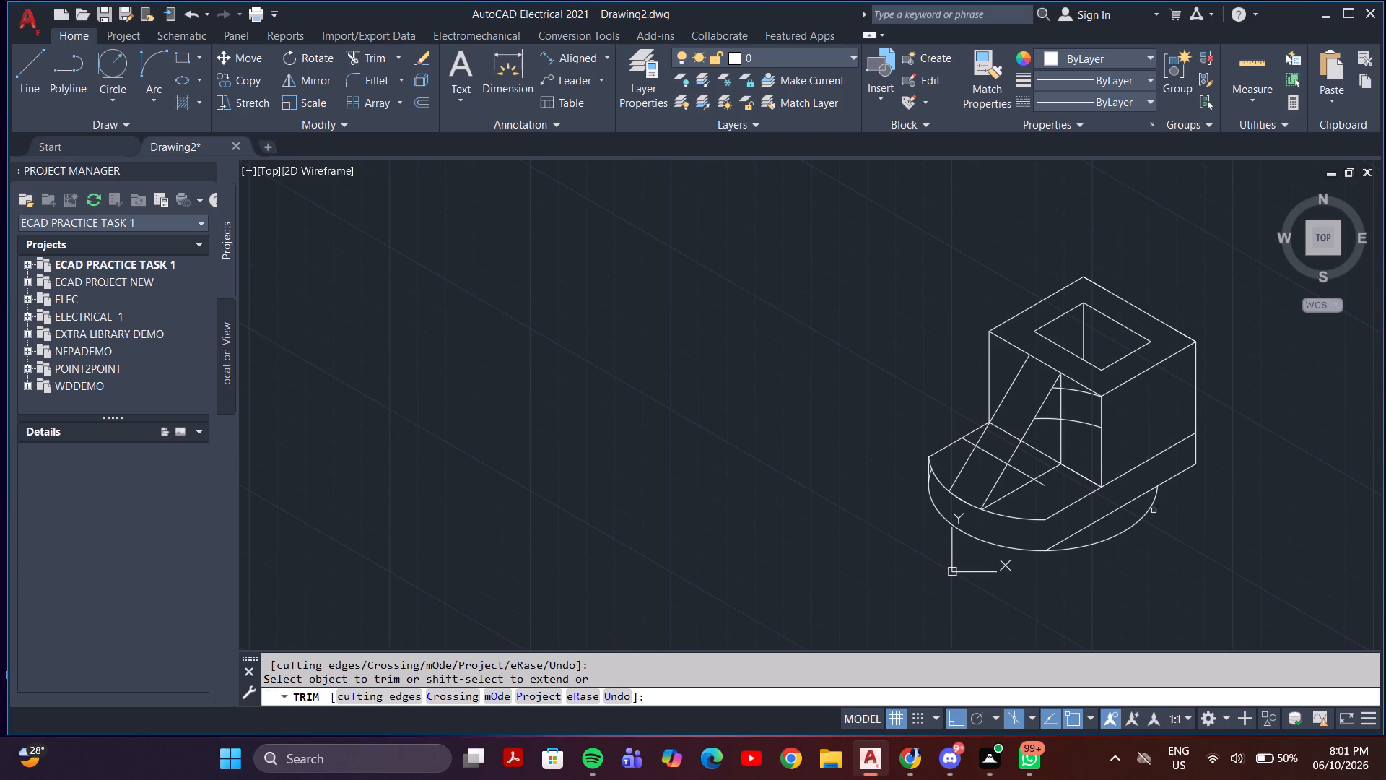
click(1193, 511)
click(1089, 535)
Trim the lower isocircle's leftover arc beside the left vertical edge and the slanted construction line across the base's top face.
scroll(897, 480, up, 4)
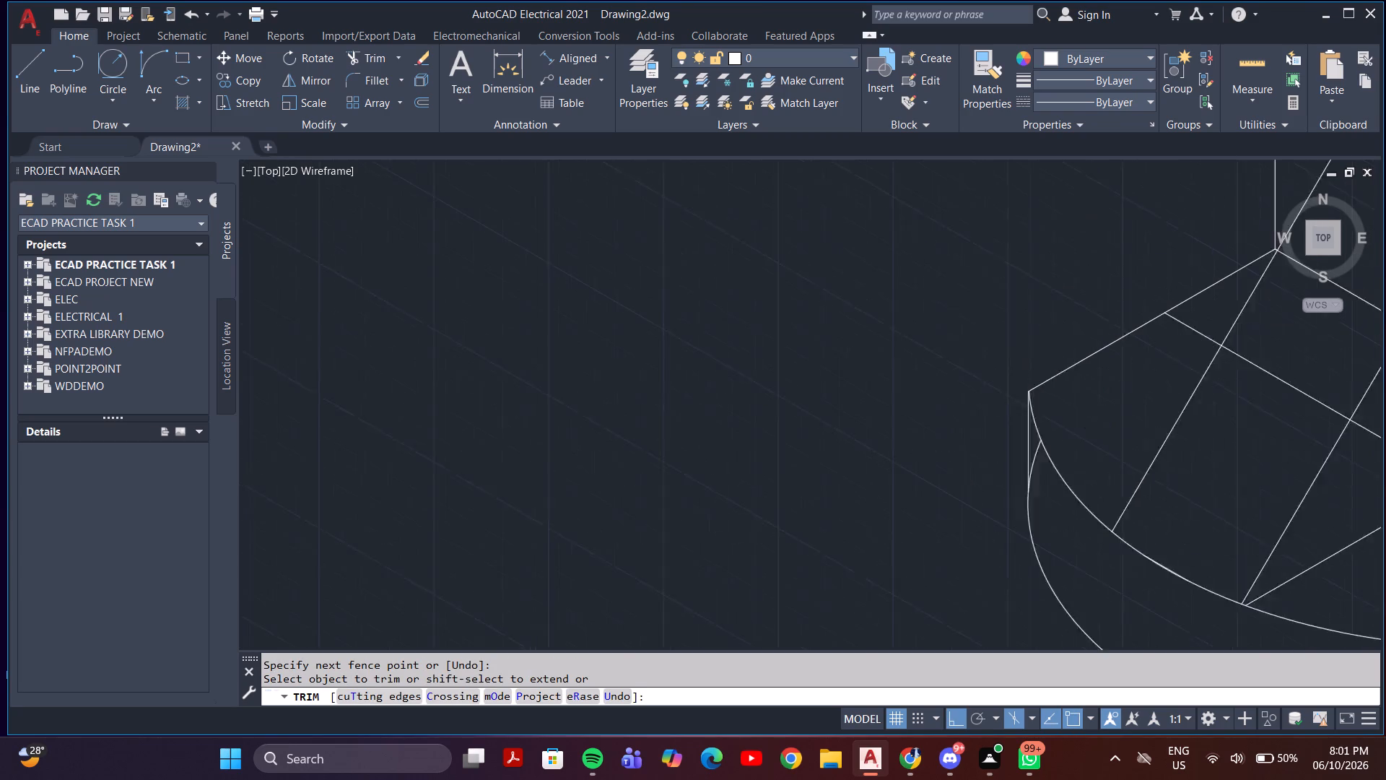
click(1117, 447)
scroll(1130, 528, down, 1)
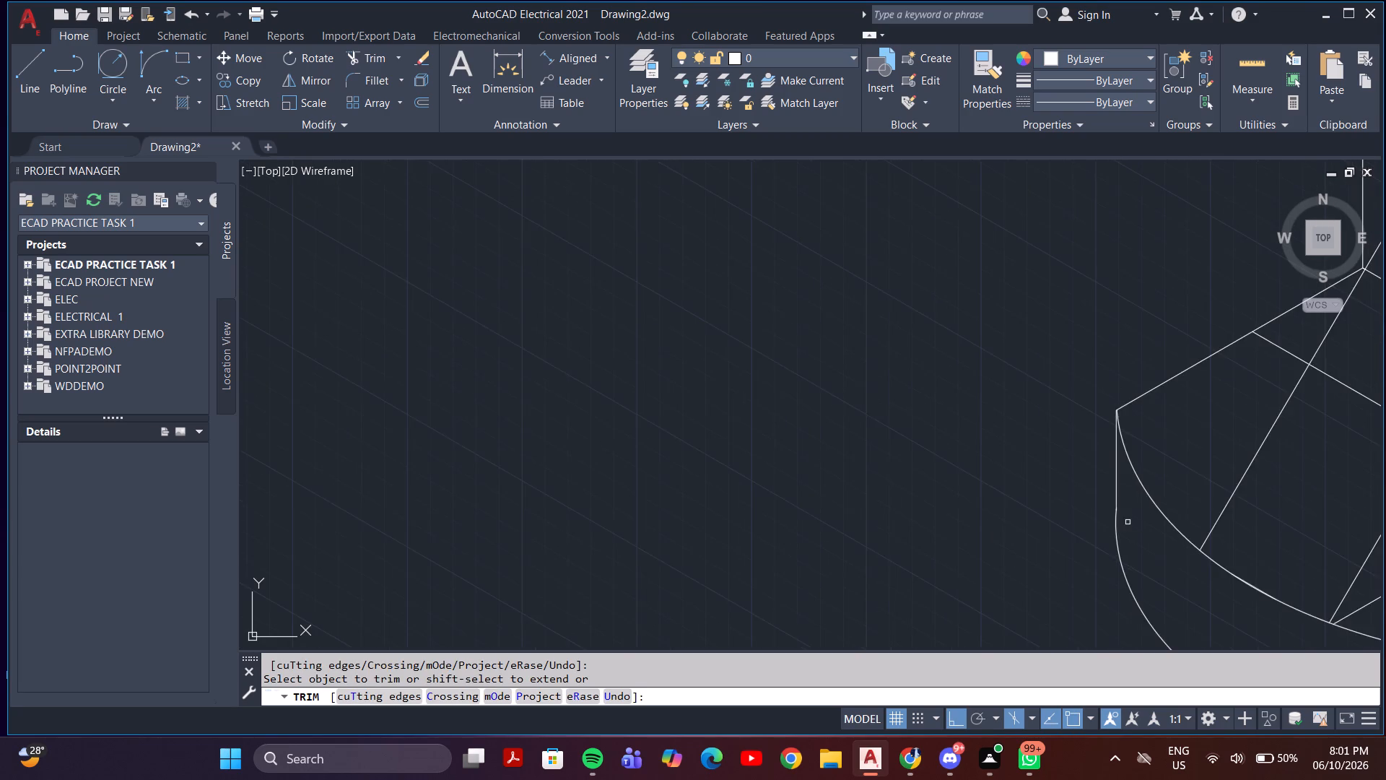
scroll(1128, 522, down, 1)
middle_drag(1128, 520, 871, 535)
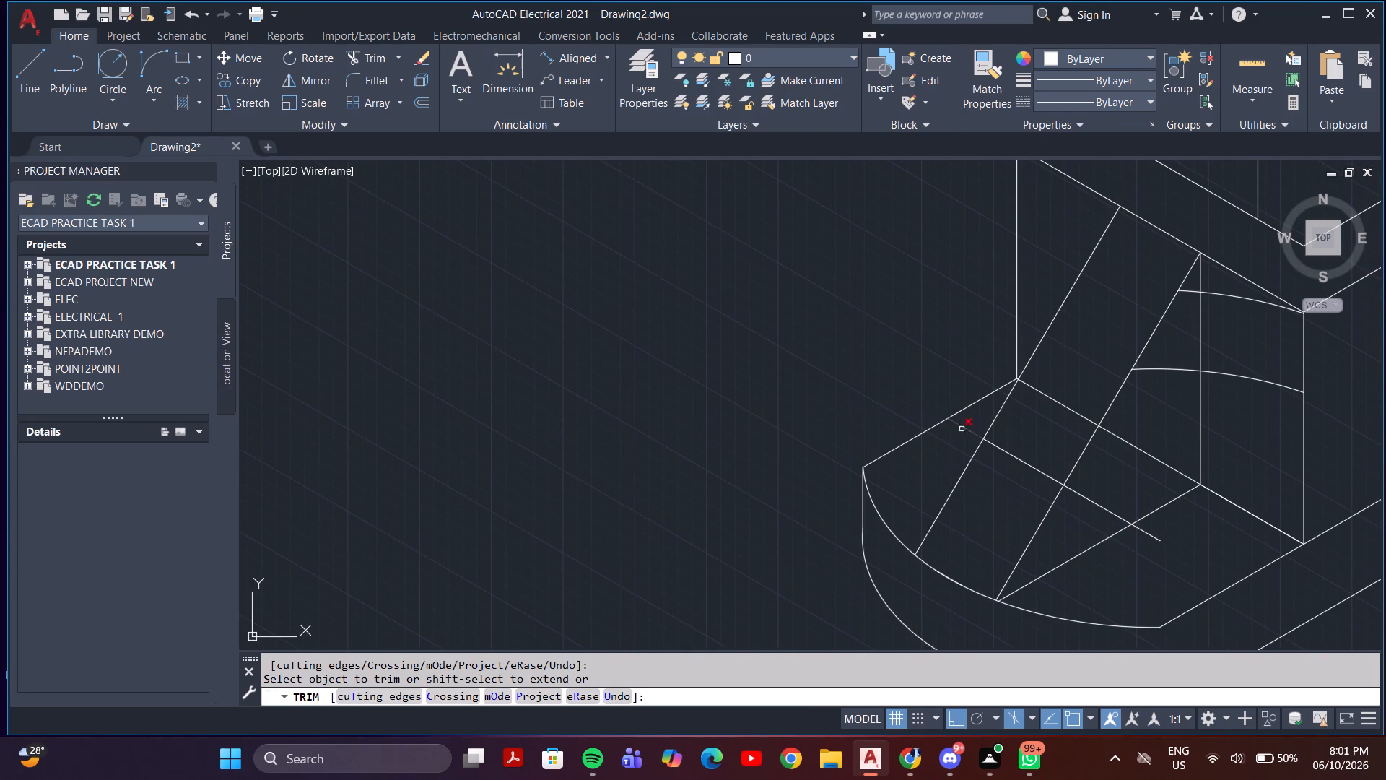
click(962, 428)
click(1014, 454)
click(1105, 507)
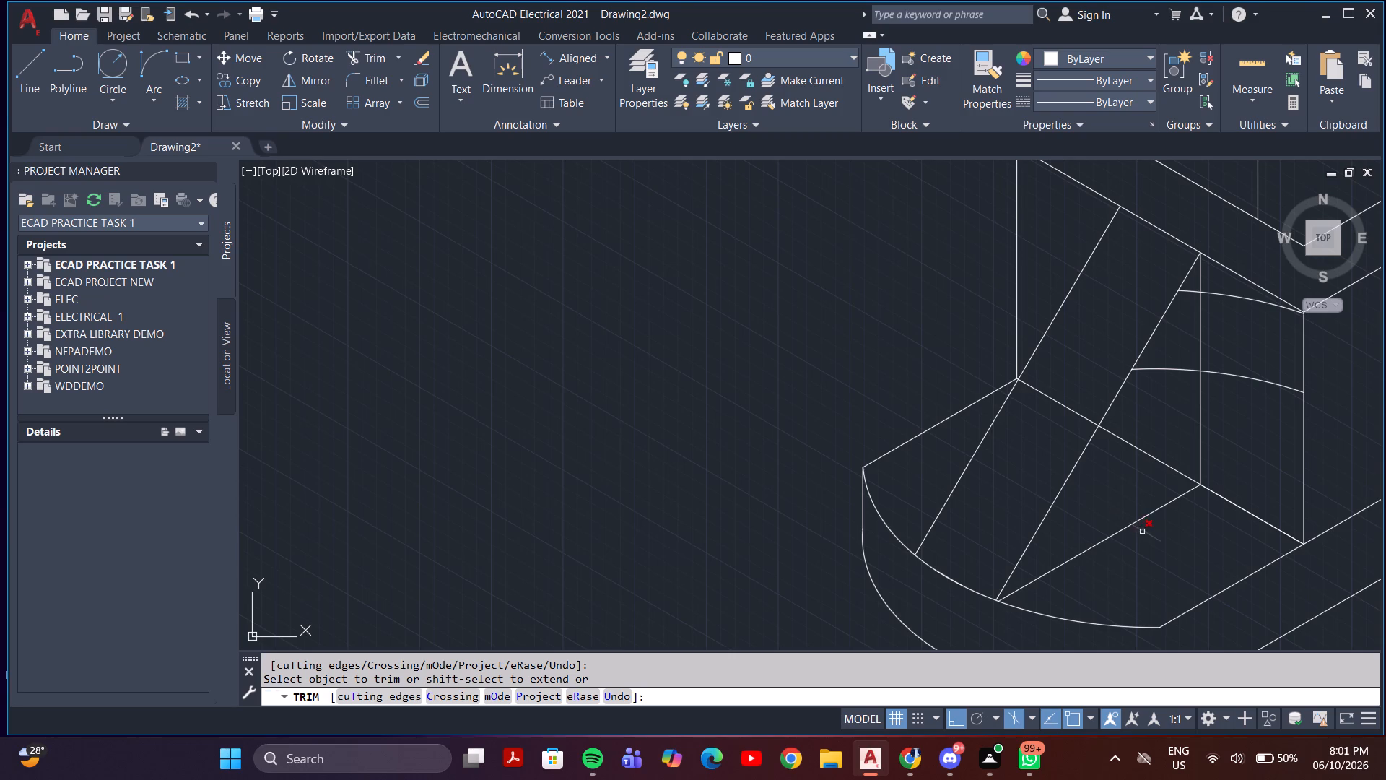
click(1143, 533)
Trim the remaining isocircle arc pieces between the rib's front sloping line and the block's front vertical edge.
click(1165, 403)
click(1164, 354)
click(1227, 401)
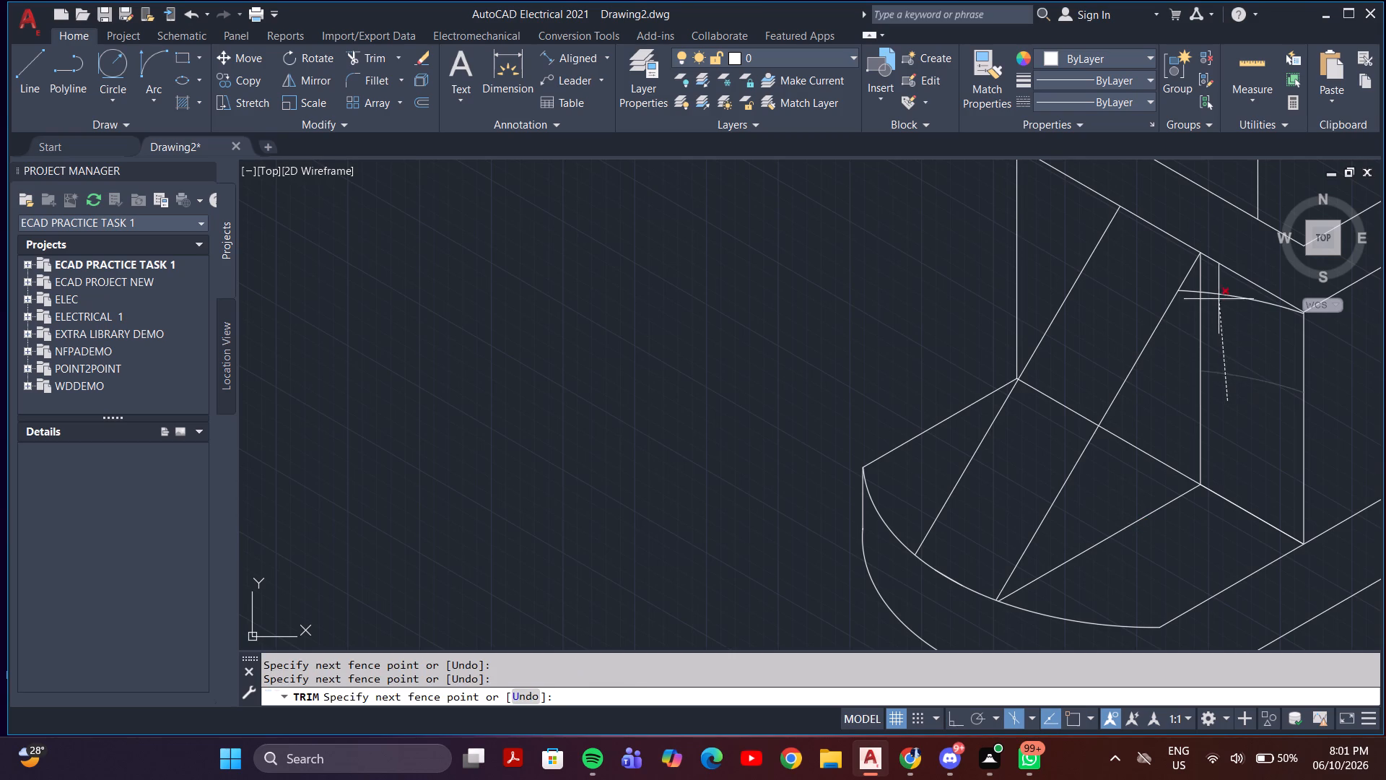
click(1222, 291)
click(1186, 292)
scroll(1217, 366, down, 3)
middle_drag(1226, 414, 1161, 429)
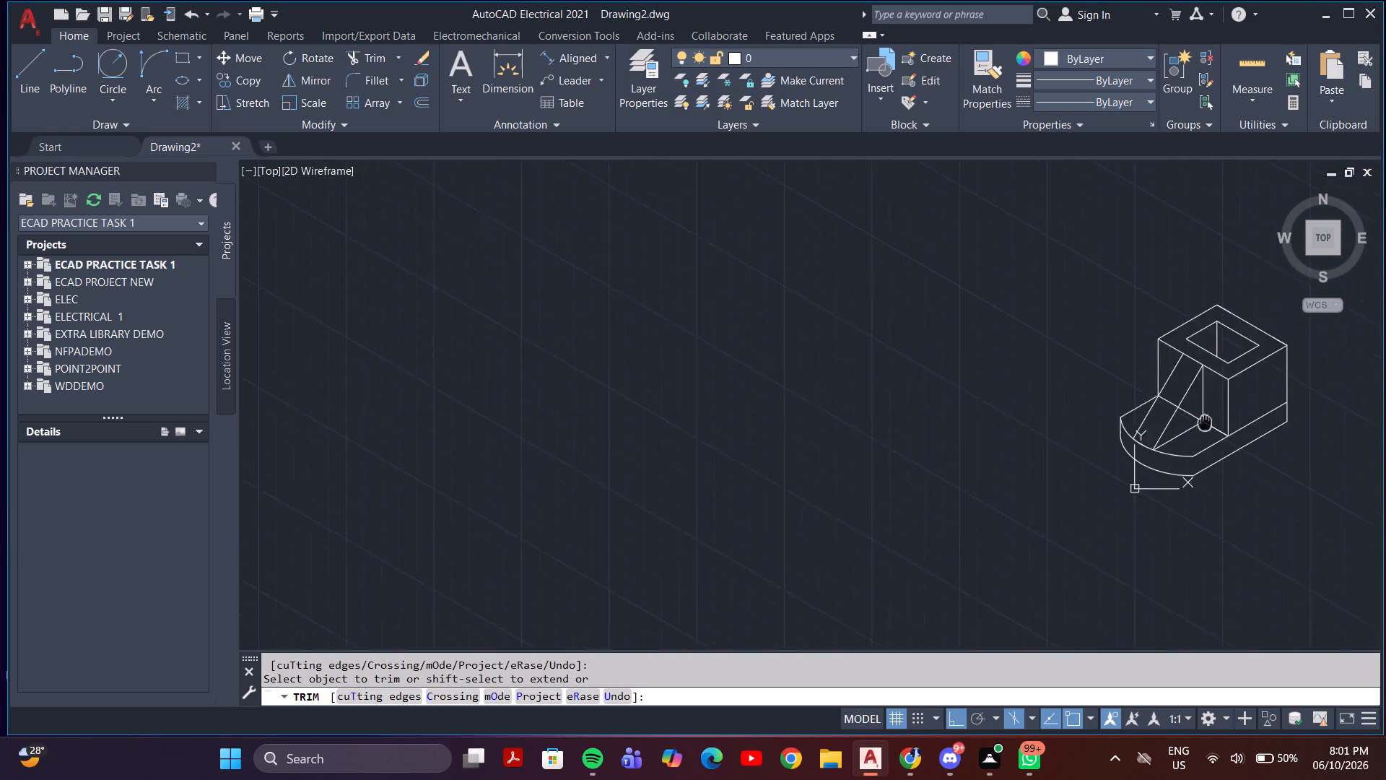
middle_drag(1161, 429, 693, 588)
middle_drag(790, 518, 798, 481)
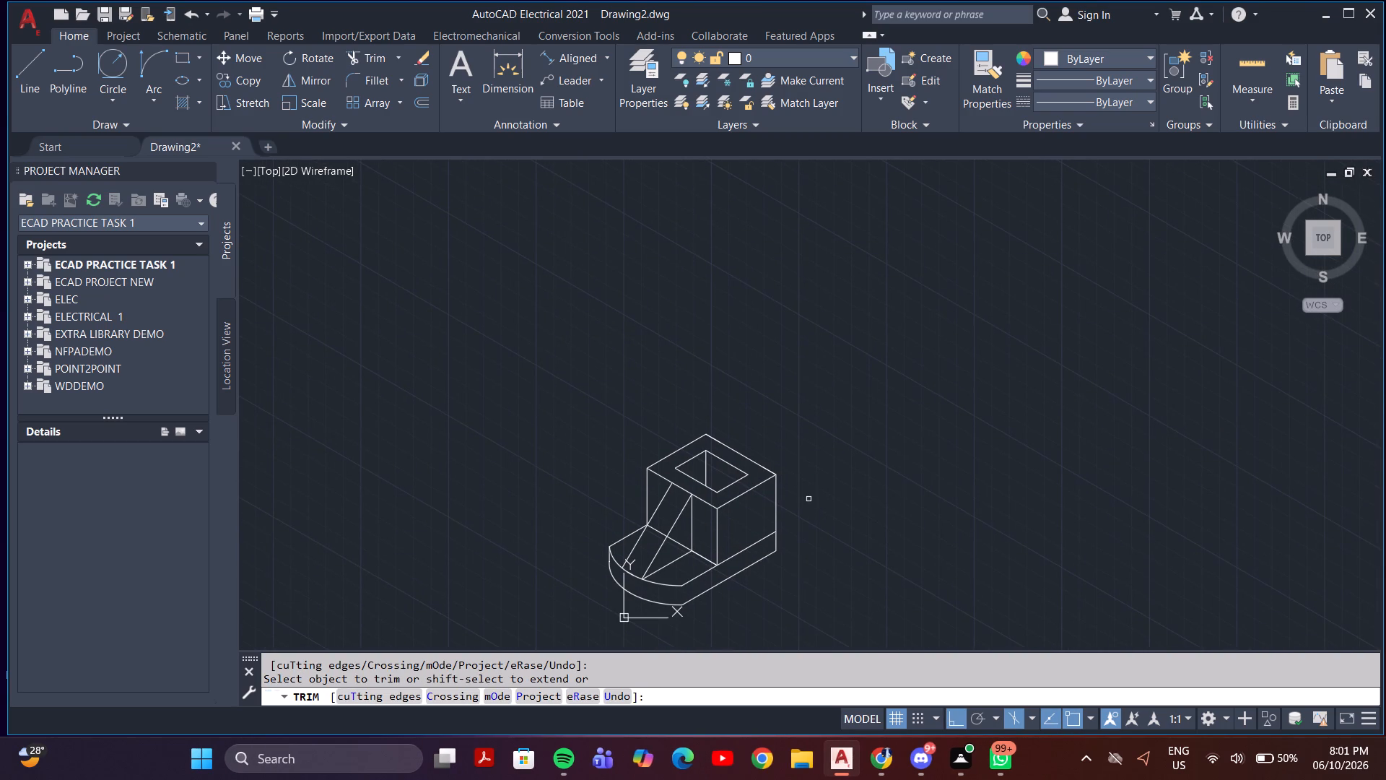
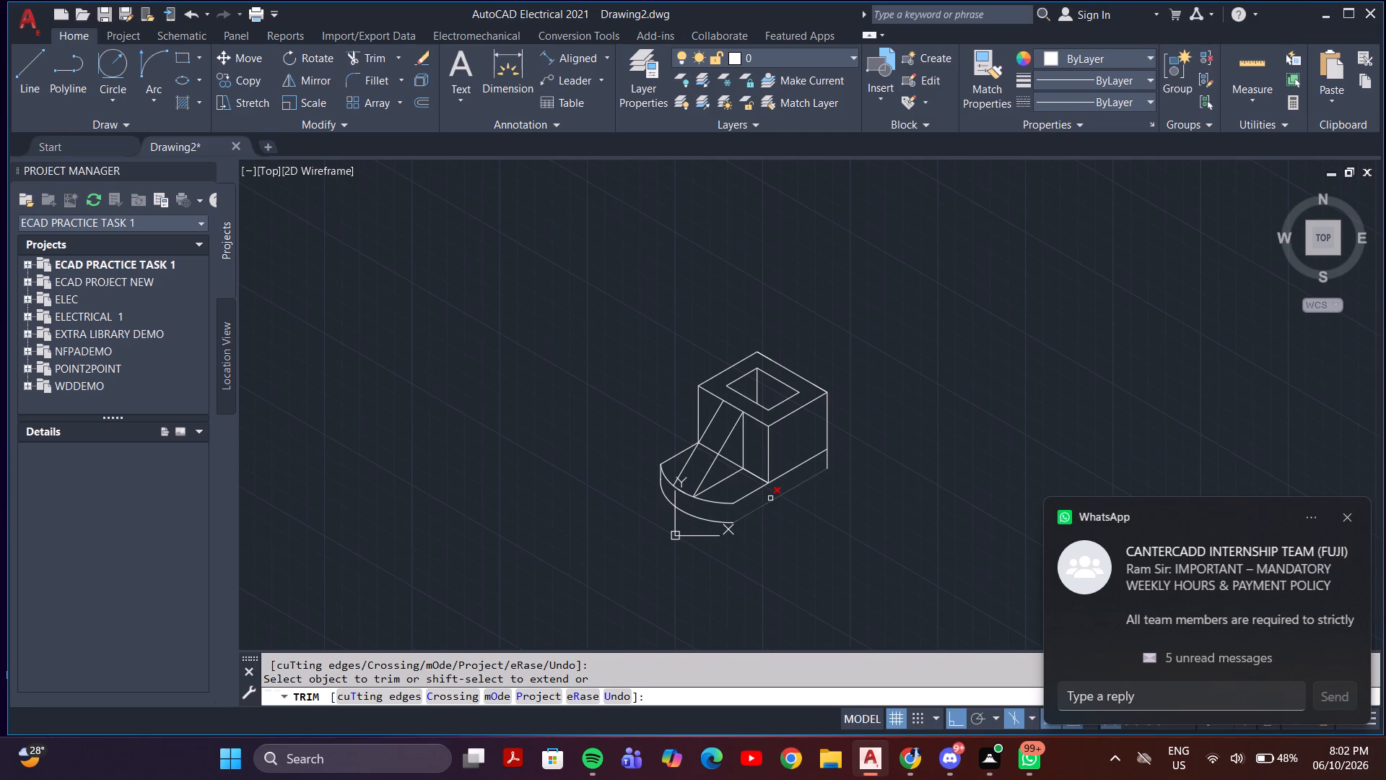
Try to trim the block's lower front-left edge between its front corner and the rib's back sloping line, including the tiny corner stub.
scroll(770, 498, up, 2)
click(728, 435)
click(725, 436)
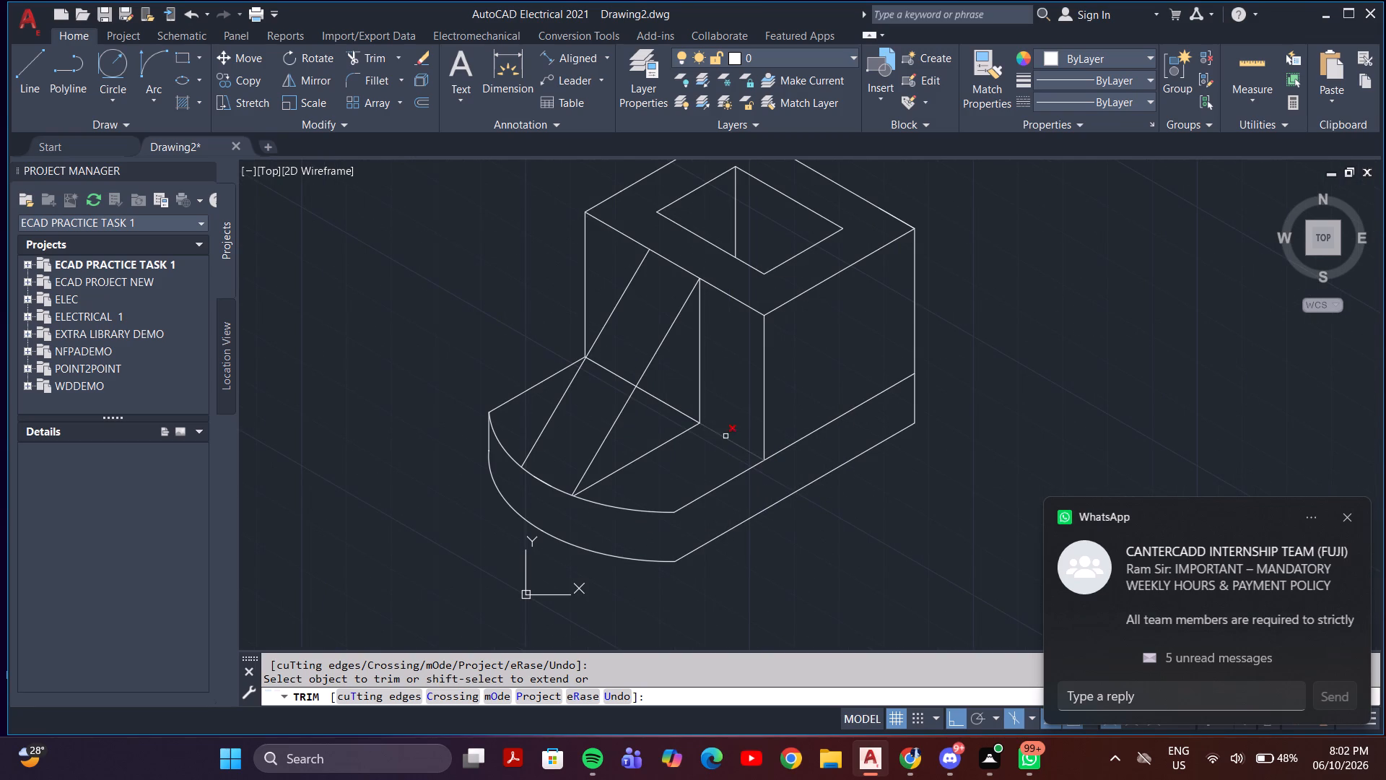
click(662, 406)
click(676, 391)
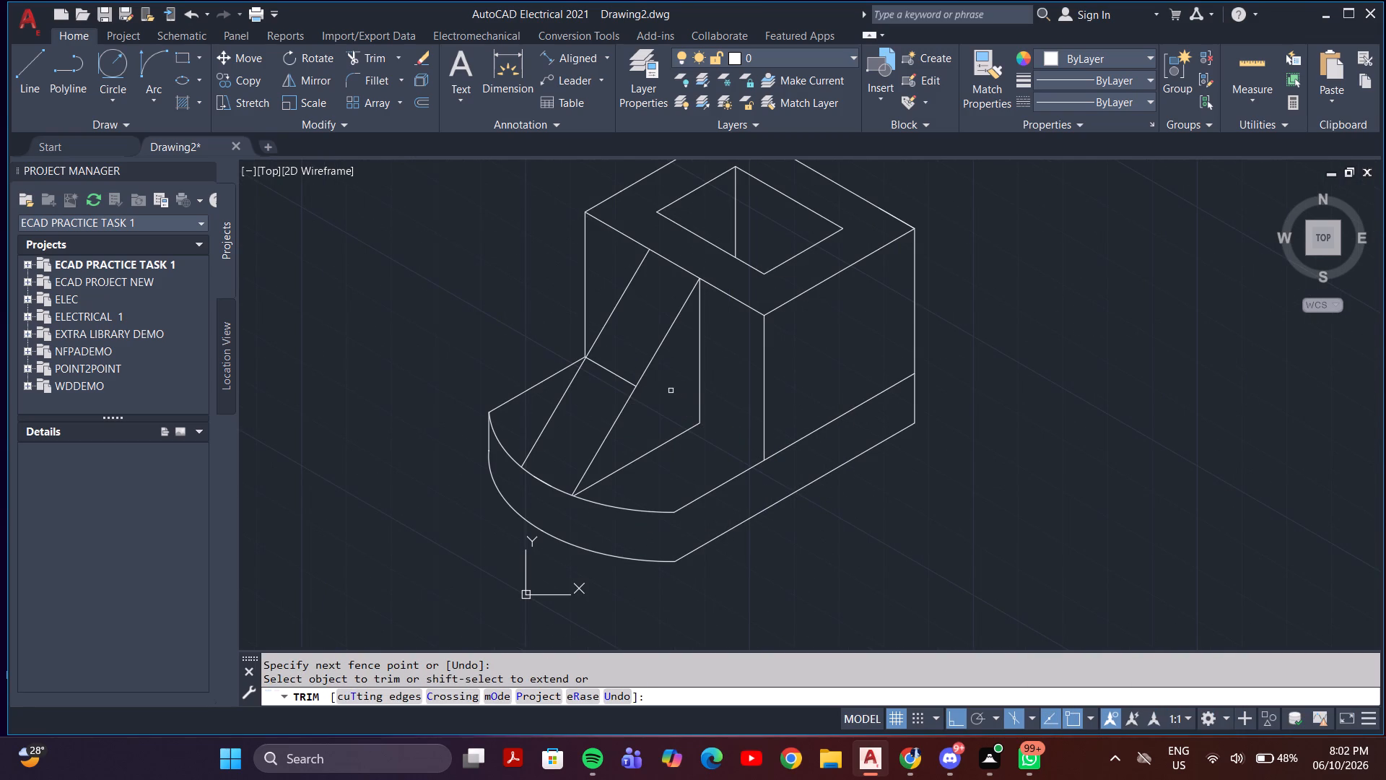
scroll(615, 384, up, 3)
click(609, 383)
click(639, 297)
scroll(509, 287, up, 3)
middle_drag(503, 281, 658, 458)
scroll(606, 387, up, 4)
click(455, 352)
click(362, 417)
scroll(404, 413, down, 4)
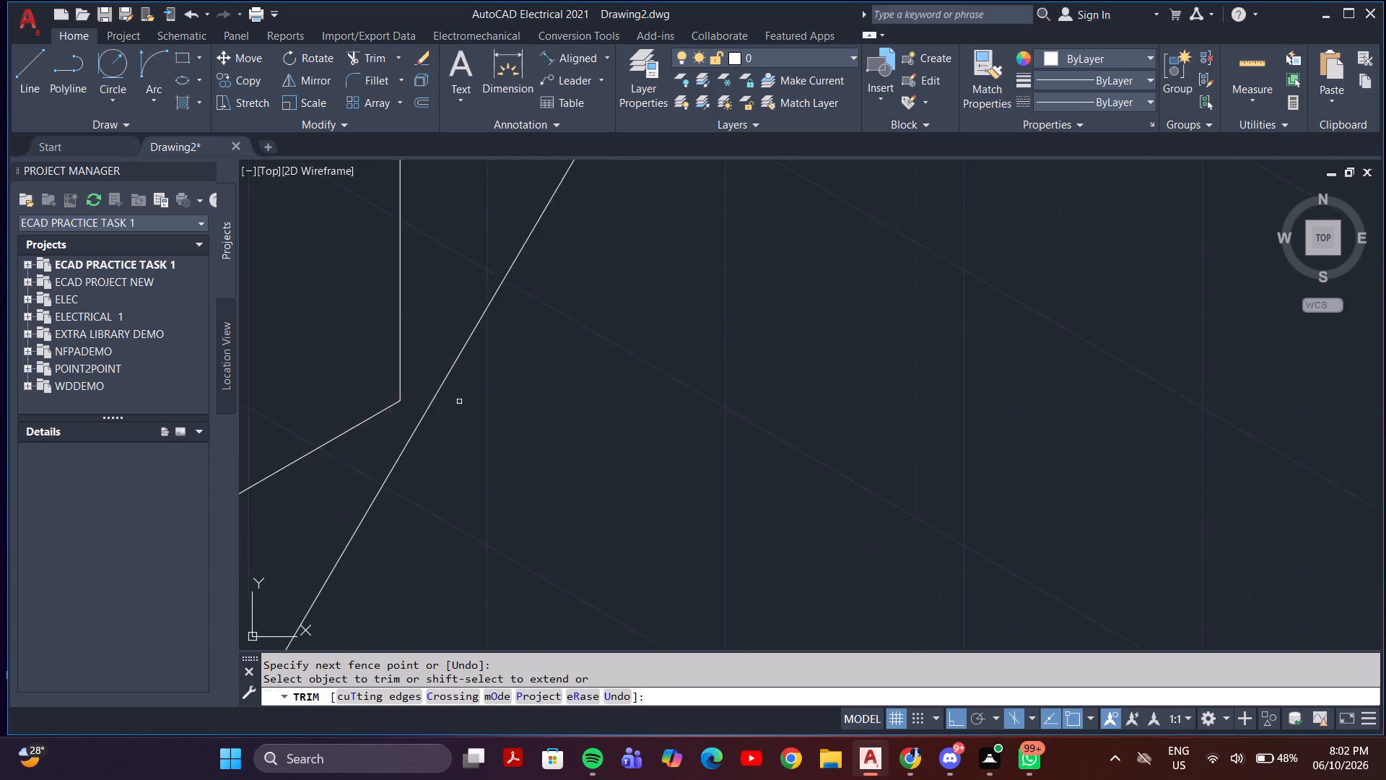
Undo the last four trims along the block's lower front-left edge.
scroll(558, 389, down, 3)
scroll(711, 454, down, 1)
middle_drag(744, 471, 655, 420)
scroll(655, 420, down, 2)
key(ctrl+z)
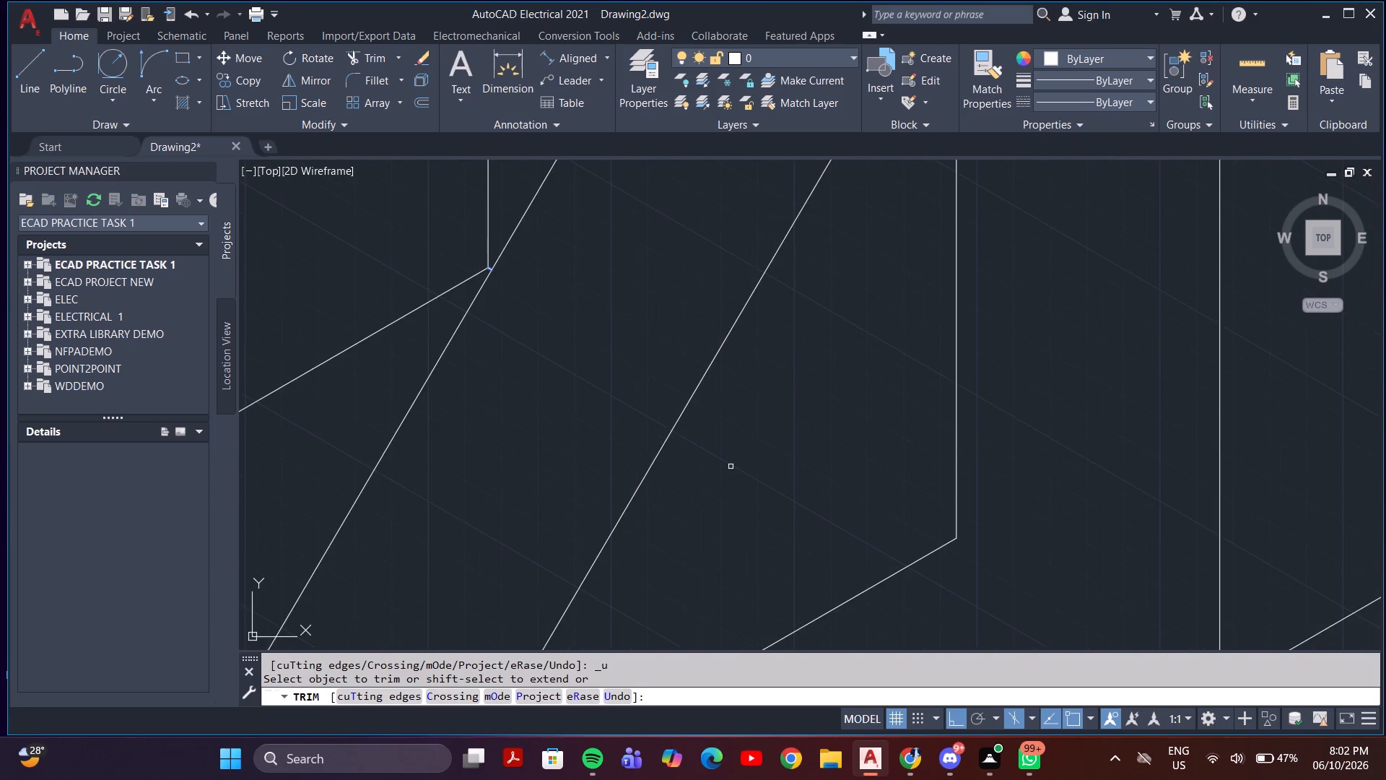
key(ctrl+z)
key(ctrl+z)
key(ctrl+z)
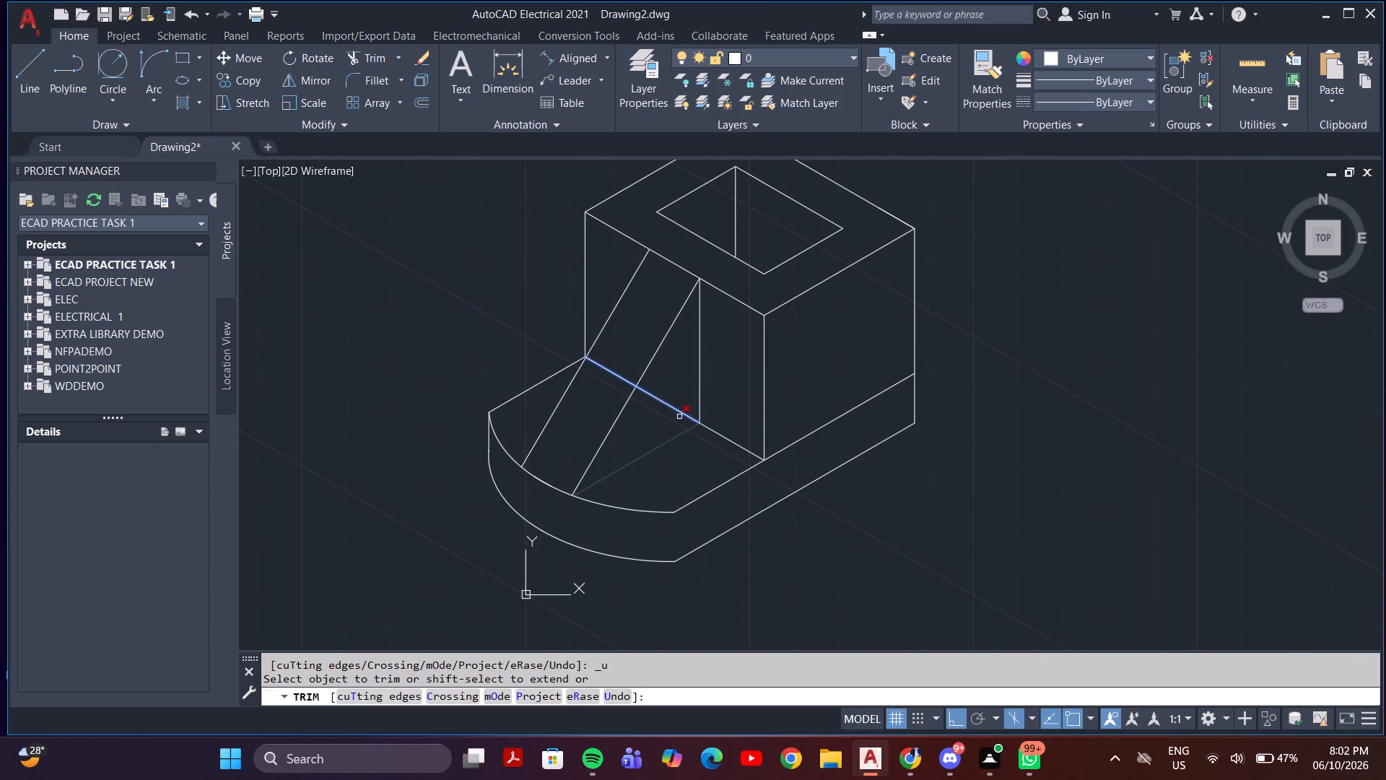
Trim the block's lower front-left edge where the rib hides it, from the rib's vertical edge to its back sloping line.
click(663, 405)
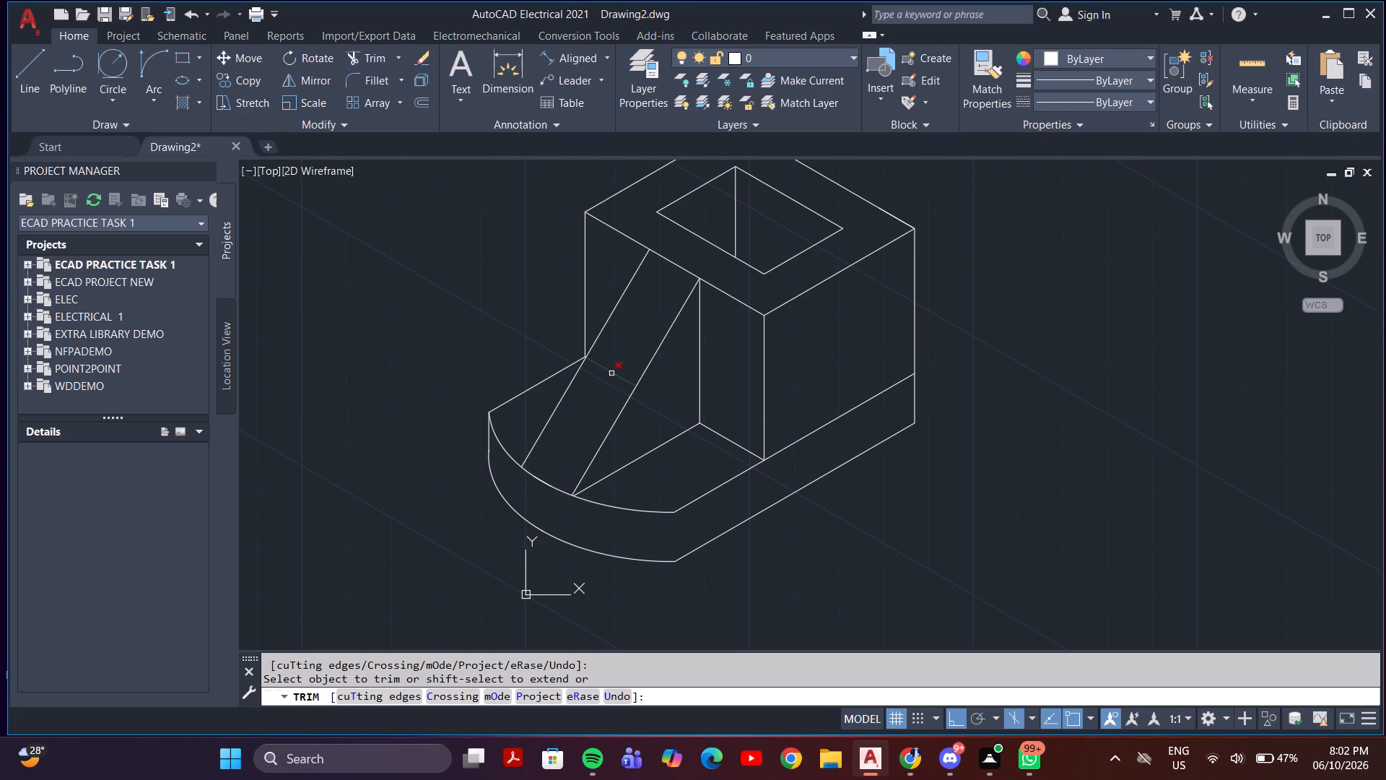
click(611, 373)
Trim the tiny leftover arc and slanted line stub beside the base's left vertical edge, just above the lower rounded arc.
scroll(579, 347, up, 4)
scroll(707, 417, down, 3)
middle_drag(715, 417, 714, 396)
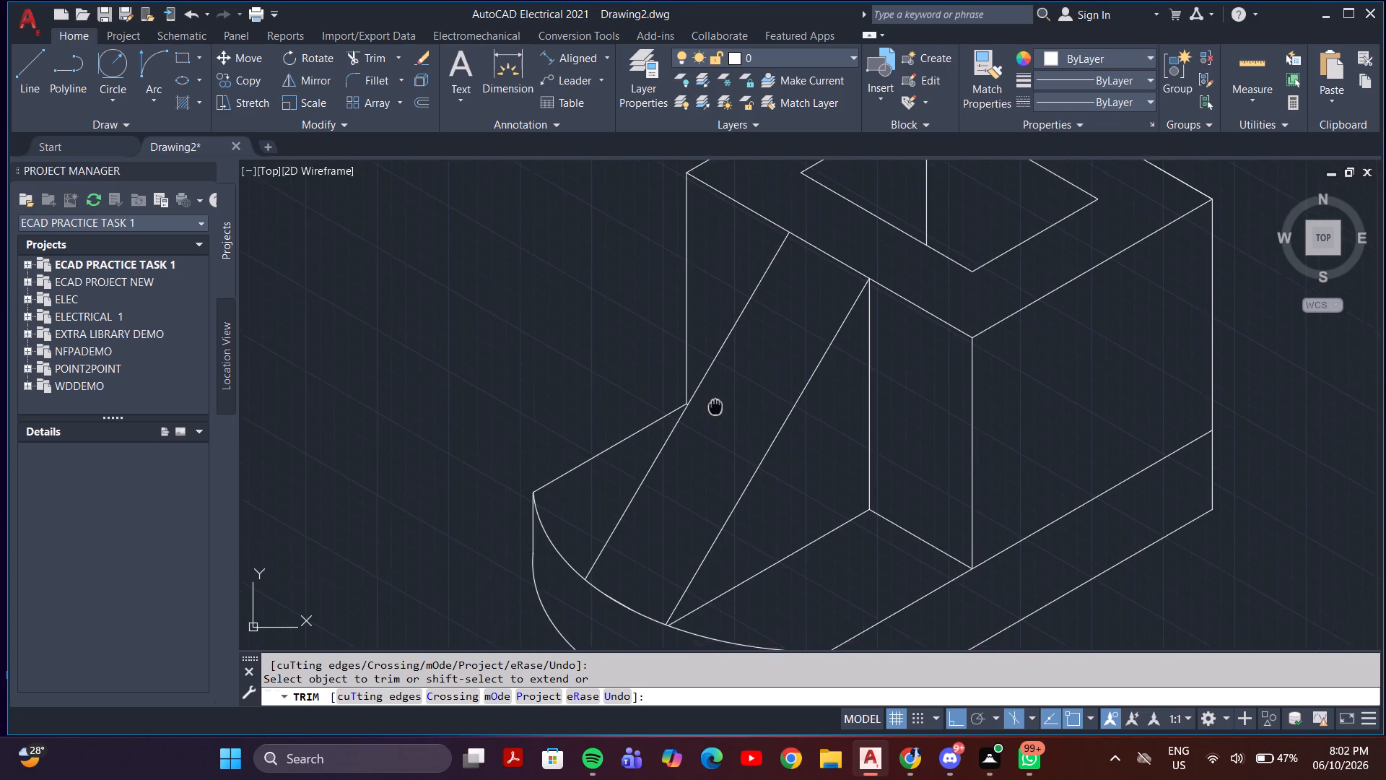
middle_drag(714, 396, 696, 370)
scroll(502, 476, up, 5)
middle_drag(541, 504, 600, 266)
scroll(655, 474, down, 5)
middle_click(661, 519)
scroll(661, 519, up, 5)
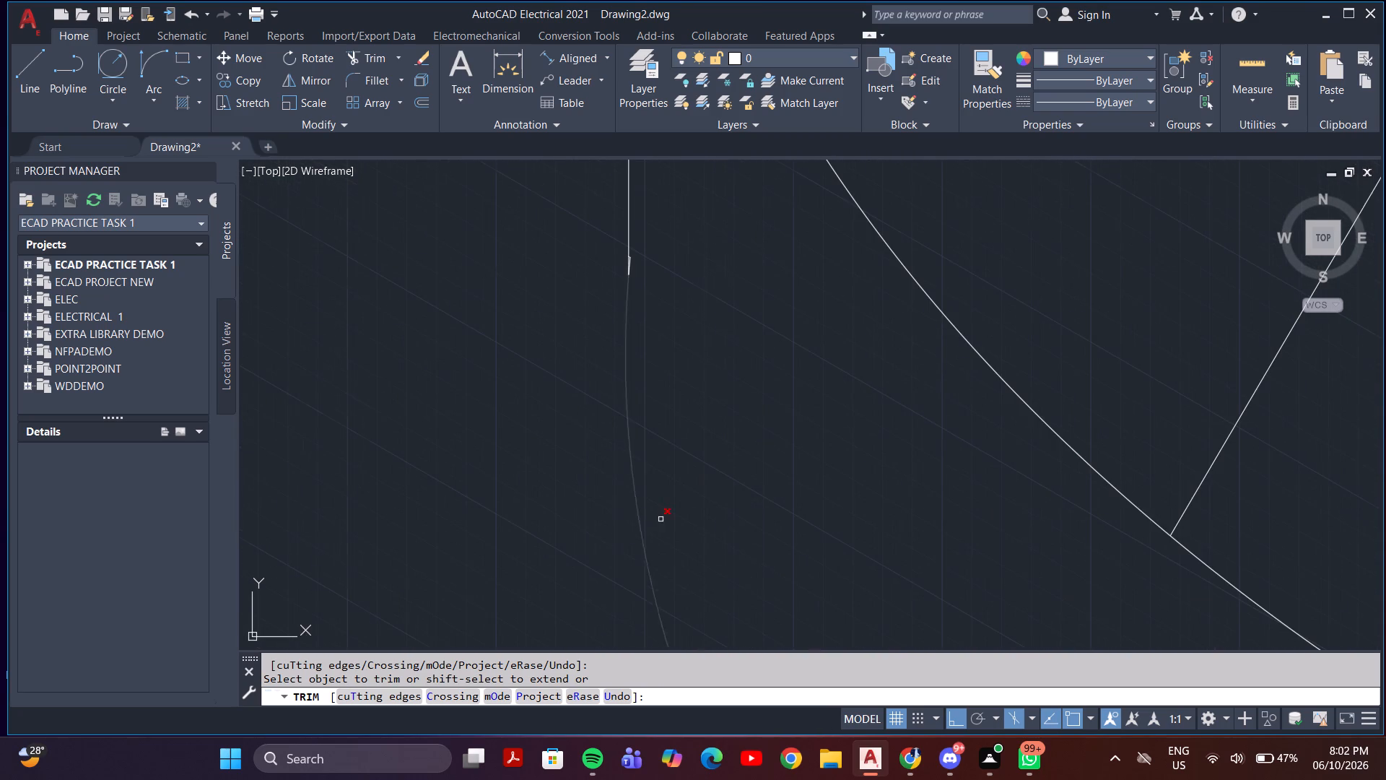
scroll(626, 253, up, 4)
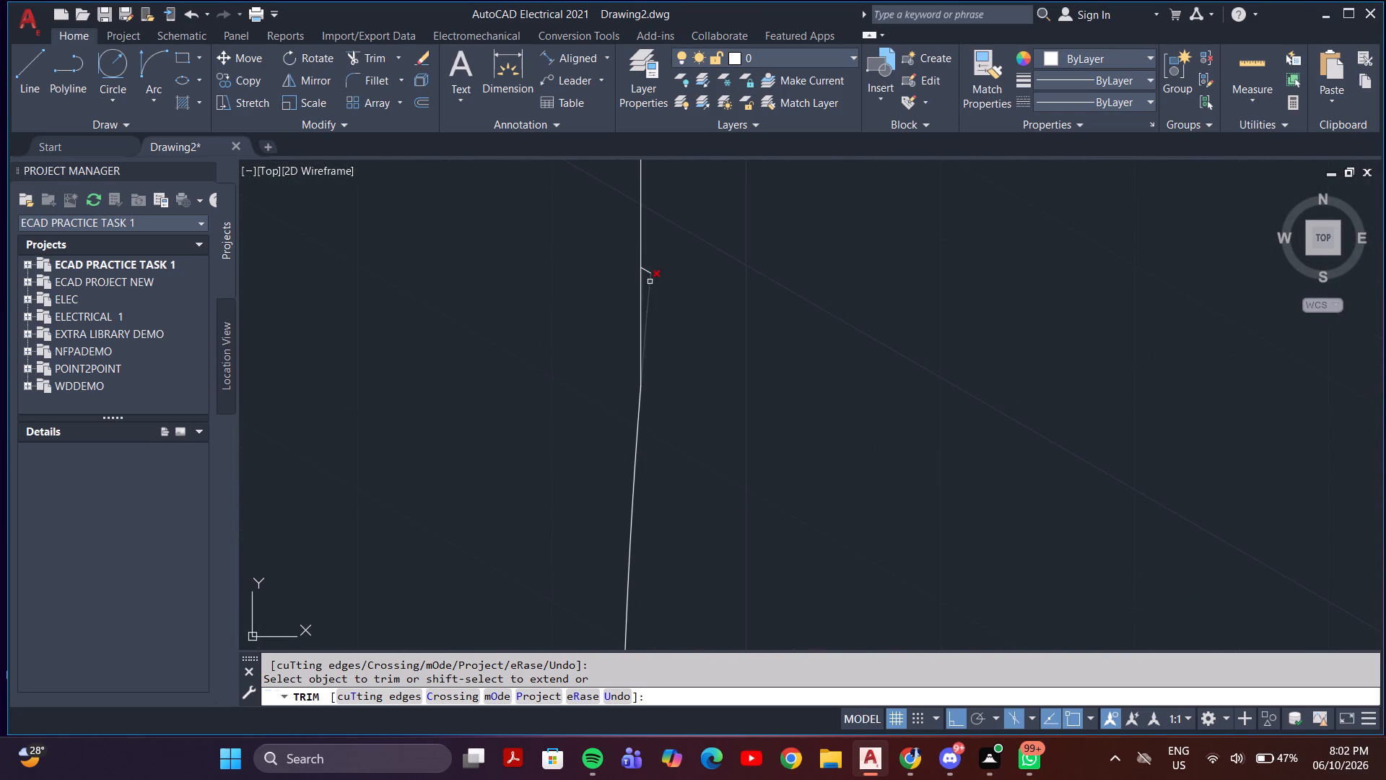
click(649, 280)
click(650, 272)
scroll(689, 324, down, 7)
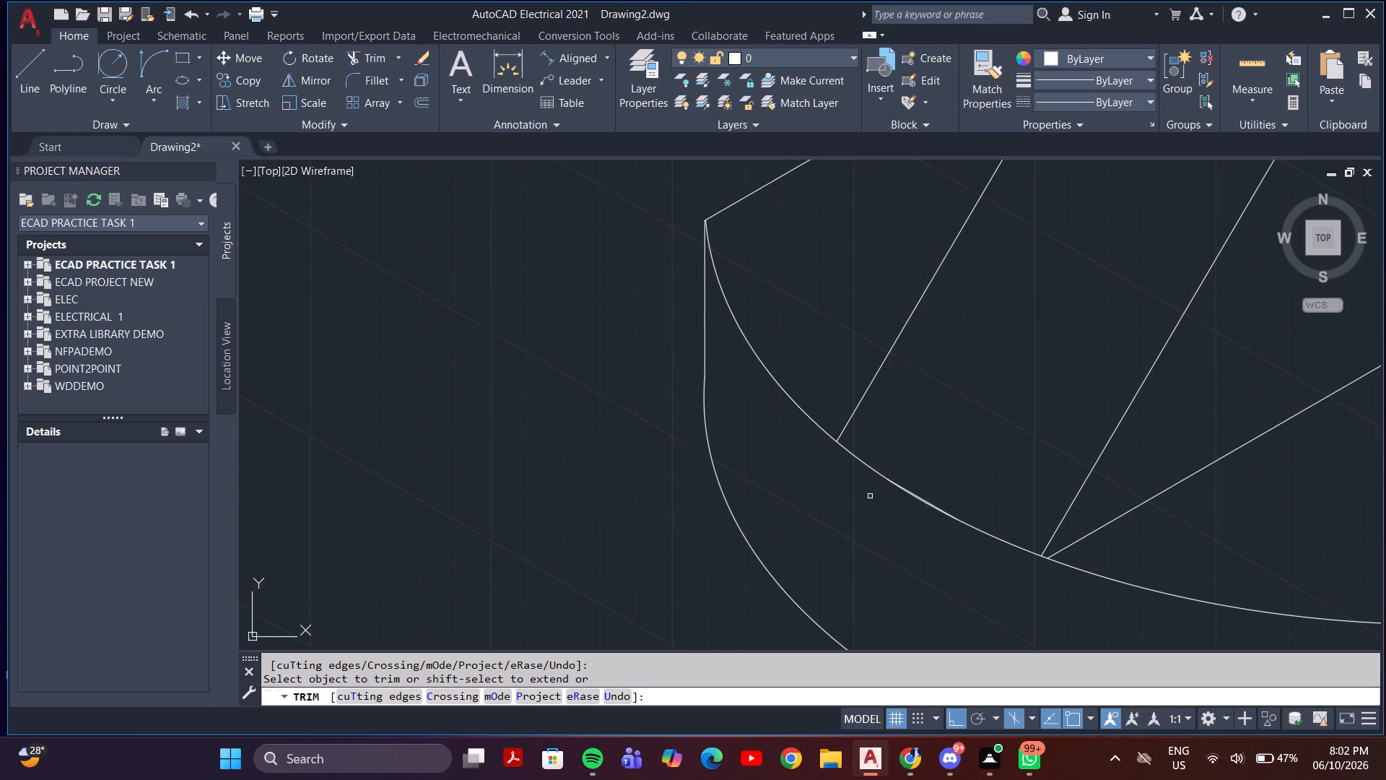
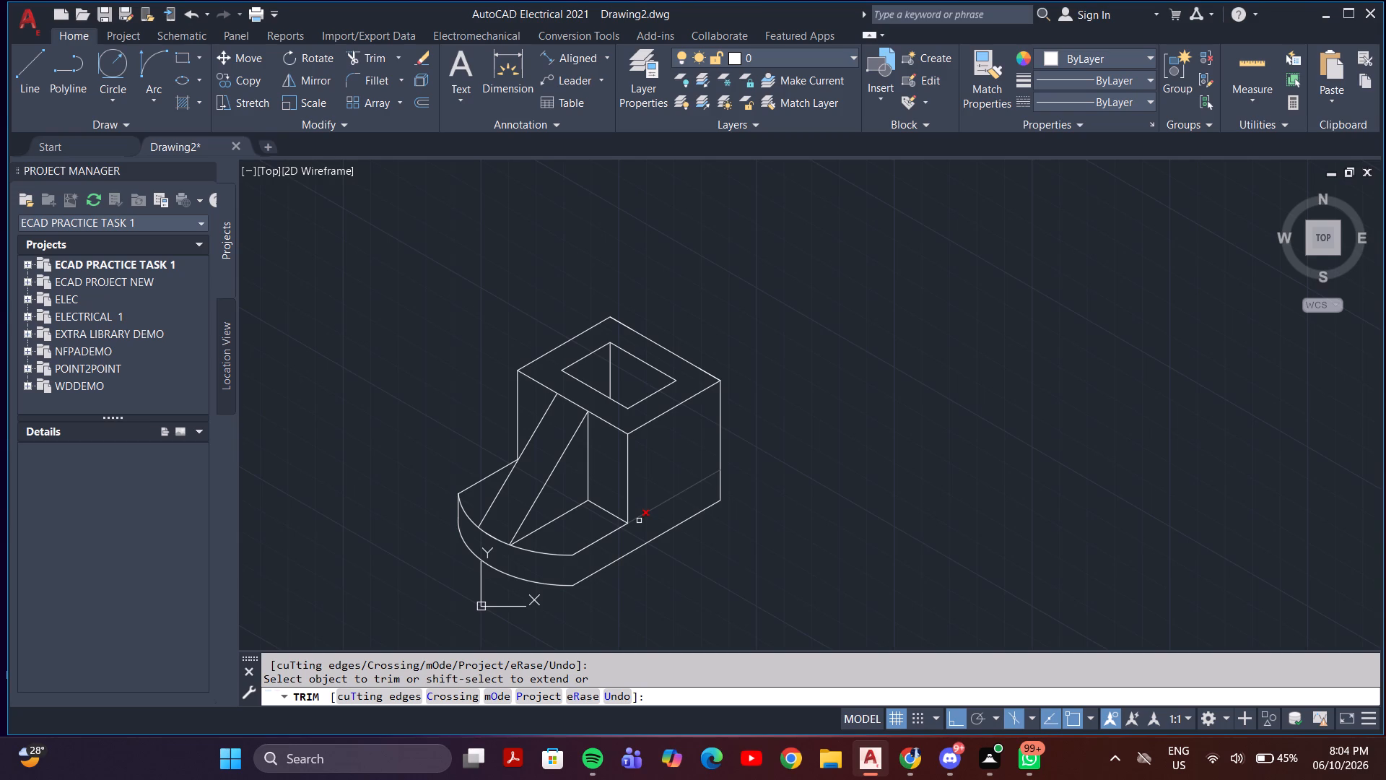
Check the trimmed edges across the block, rib and rounded base, and end the Trim command.
middle_drag(594, 474, 650, 396)
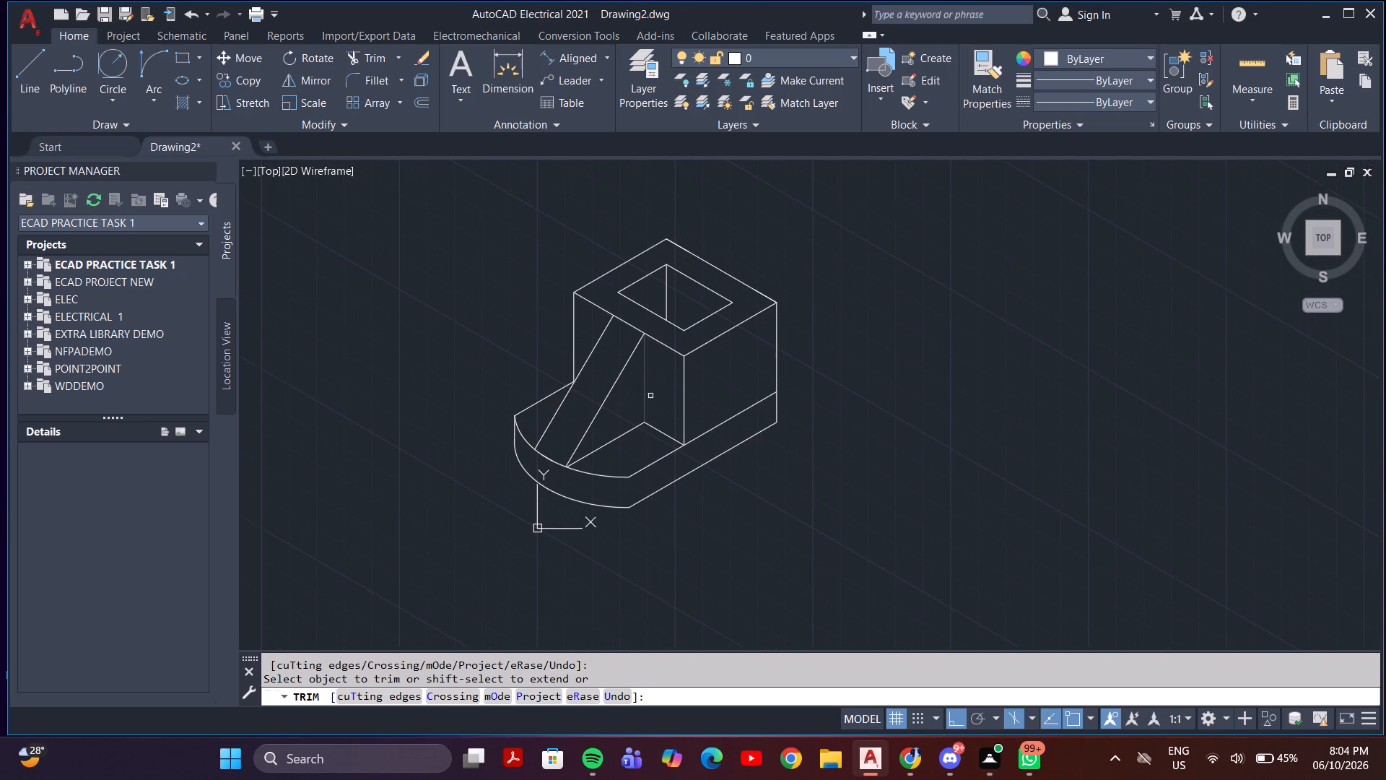
scroll(580, 443, up, 4)
scroll(580, 441, down, 4)
middle_drag(625, 450, 650, 327)
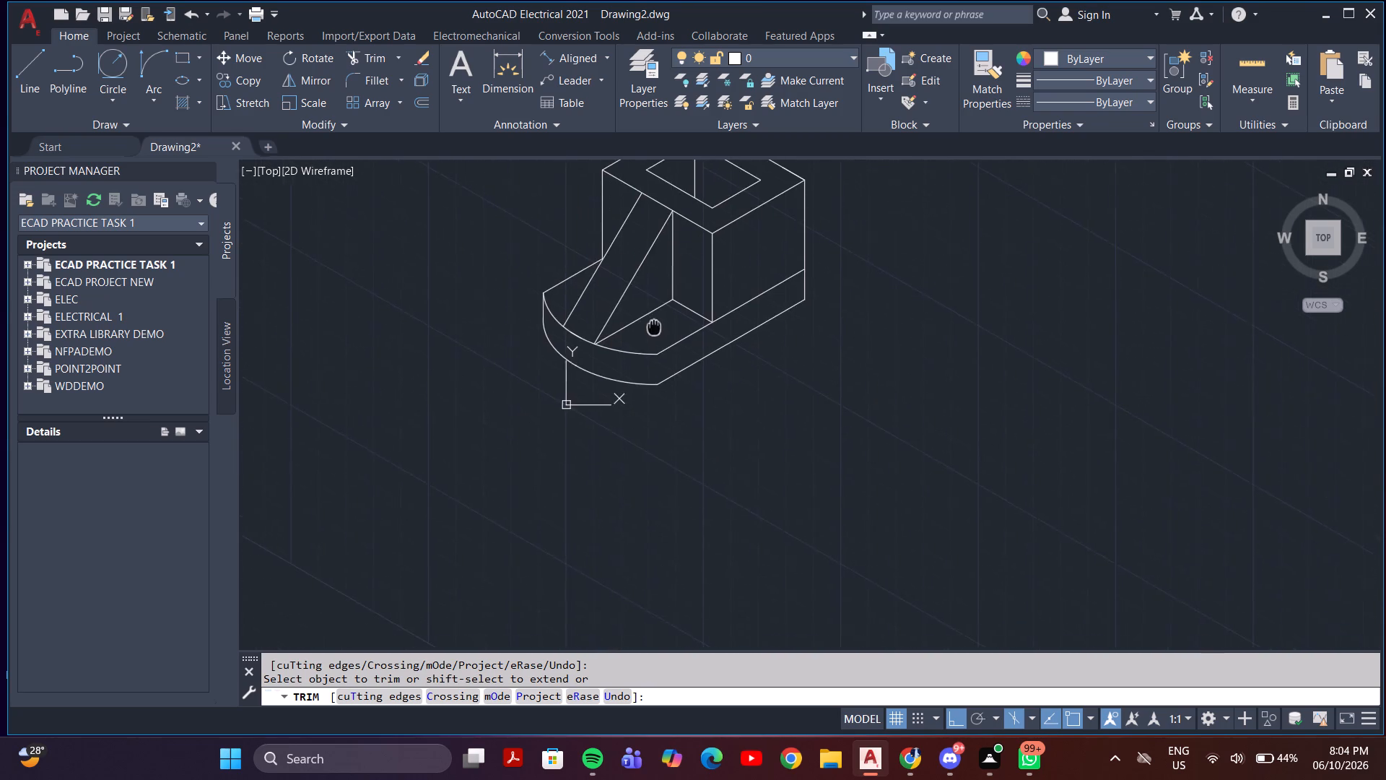
middle_drag(650, 327, 582, 436)
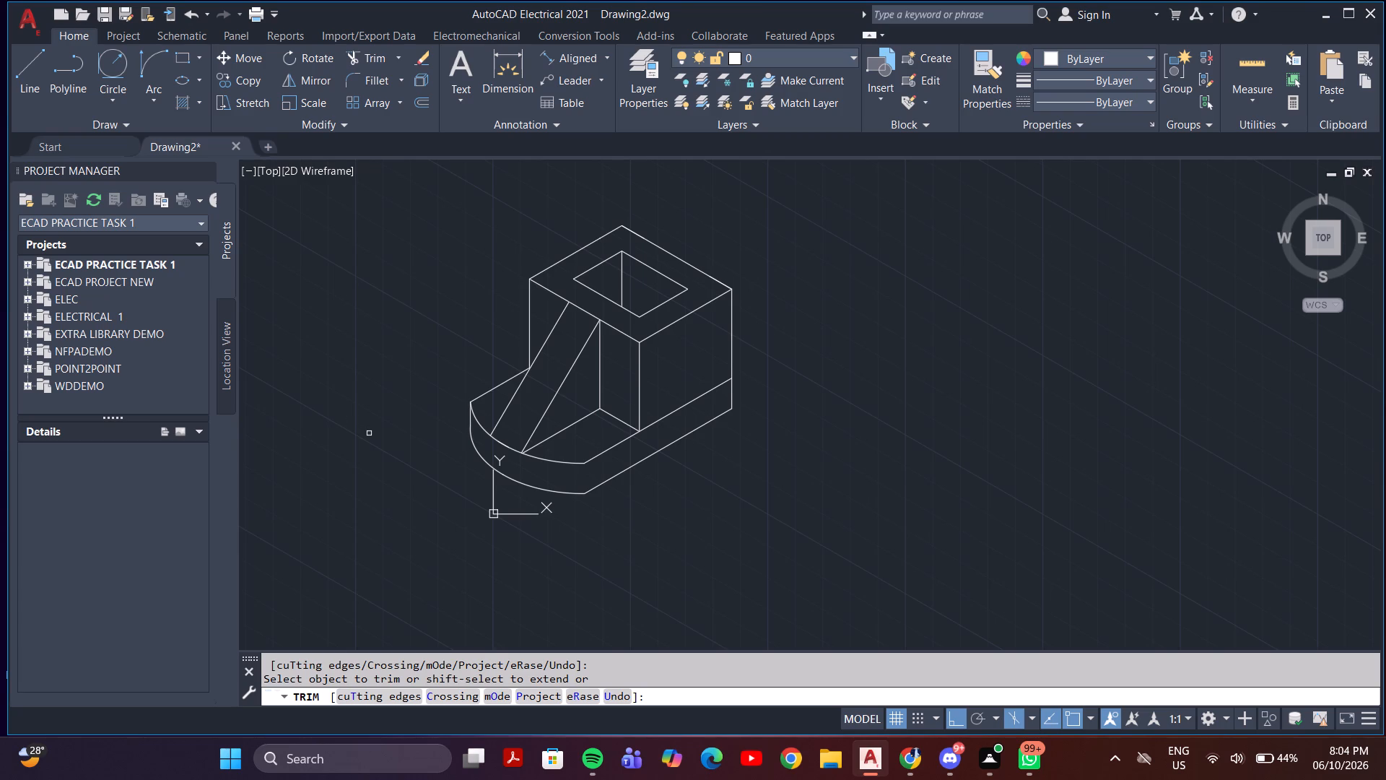
key(Escape)
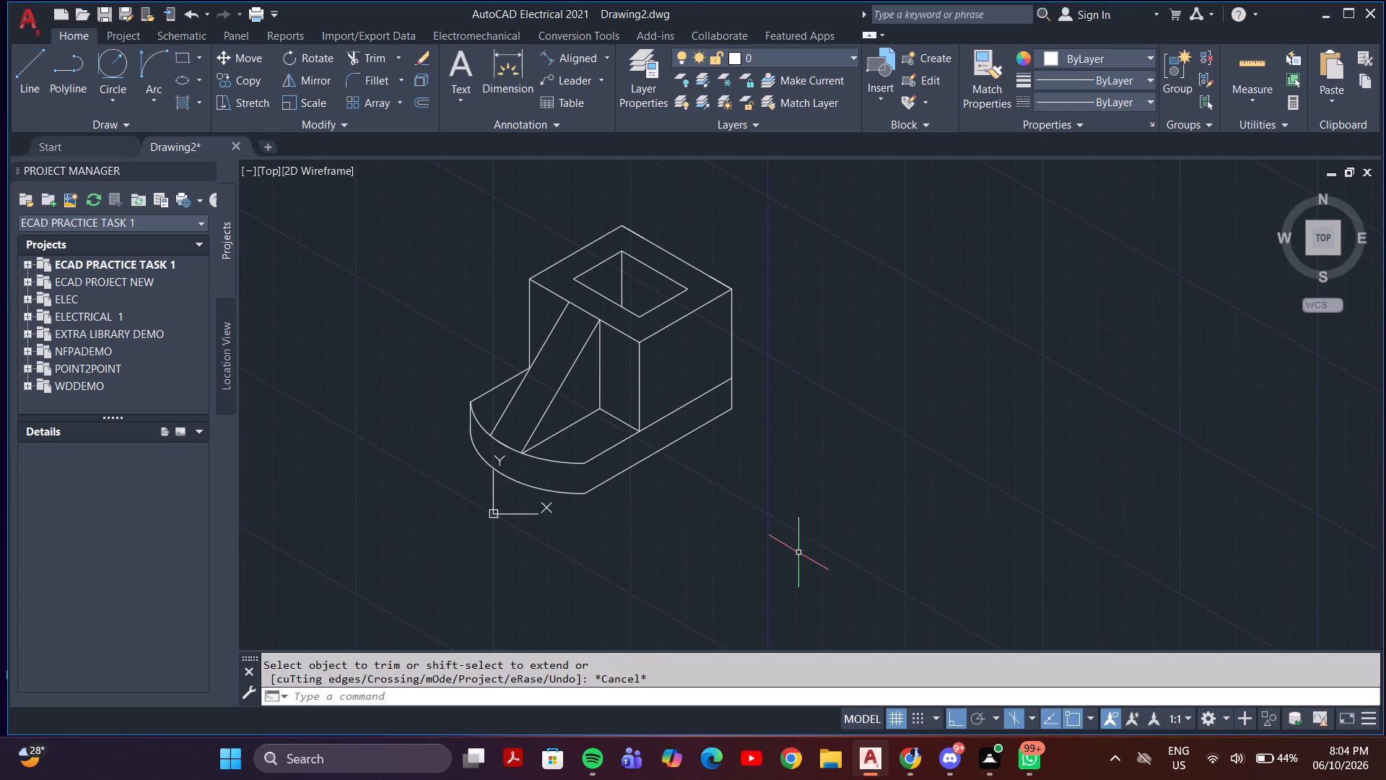
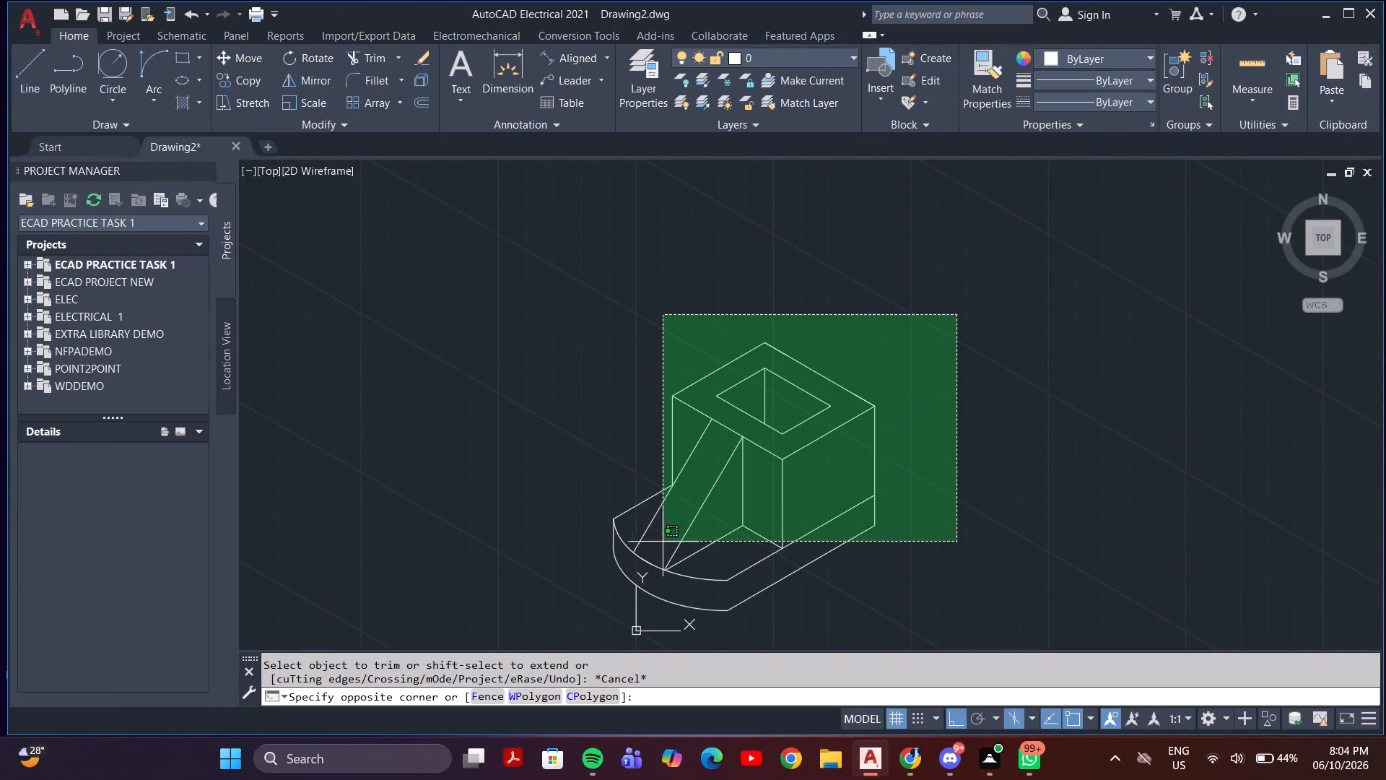
Move the entire isometric part from the rib's top corner along the top isoplane, away from the origin.
click(596, 602)
key(m)
key(Return)
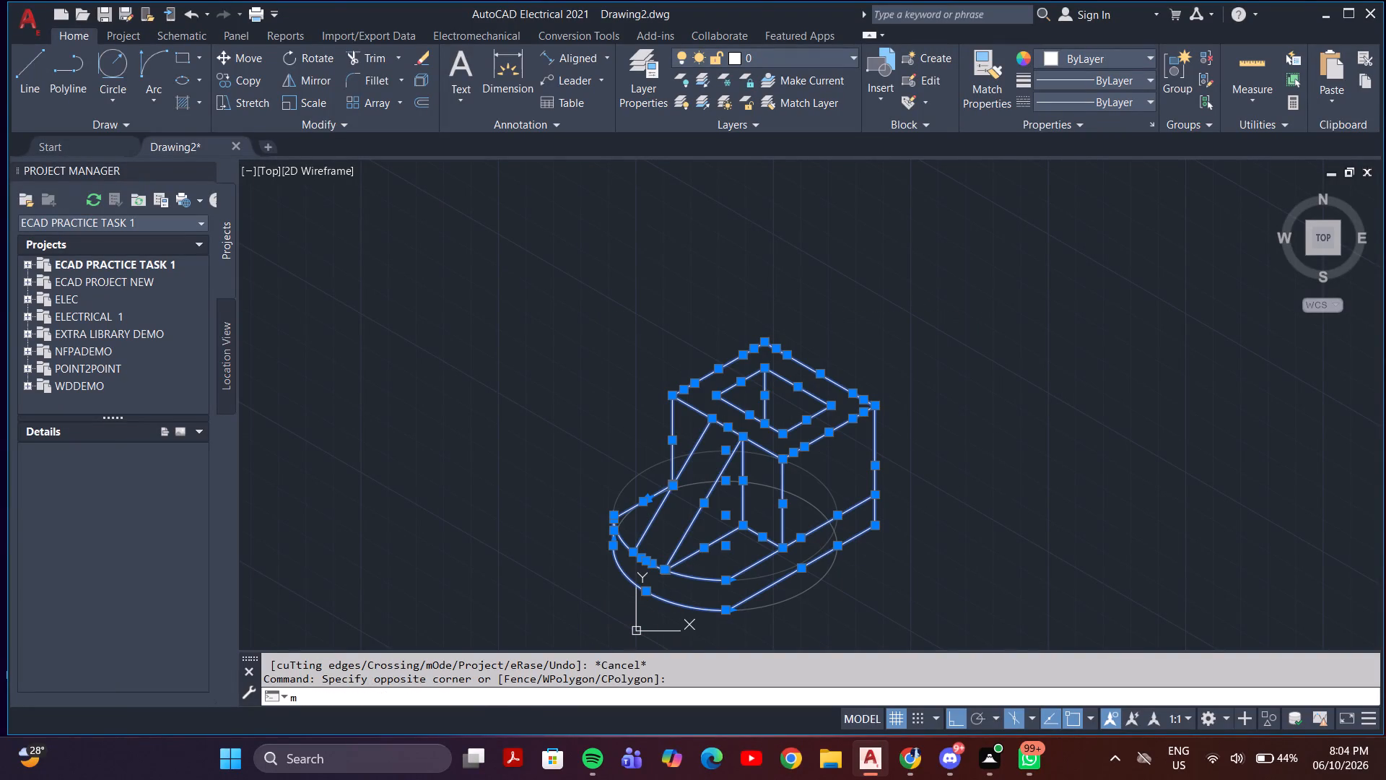
click(743, 437)
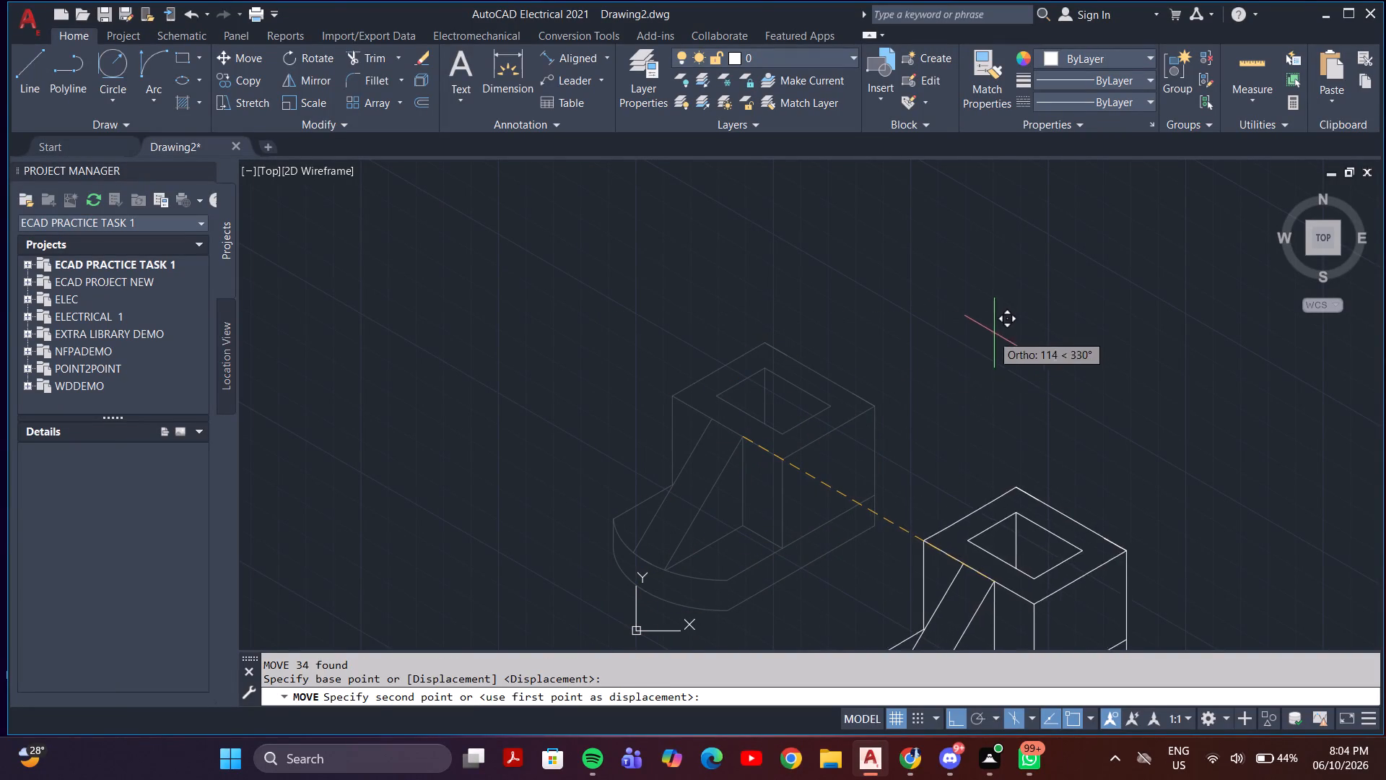
key(F5)
click(1038, 339)
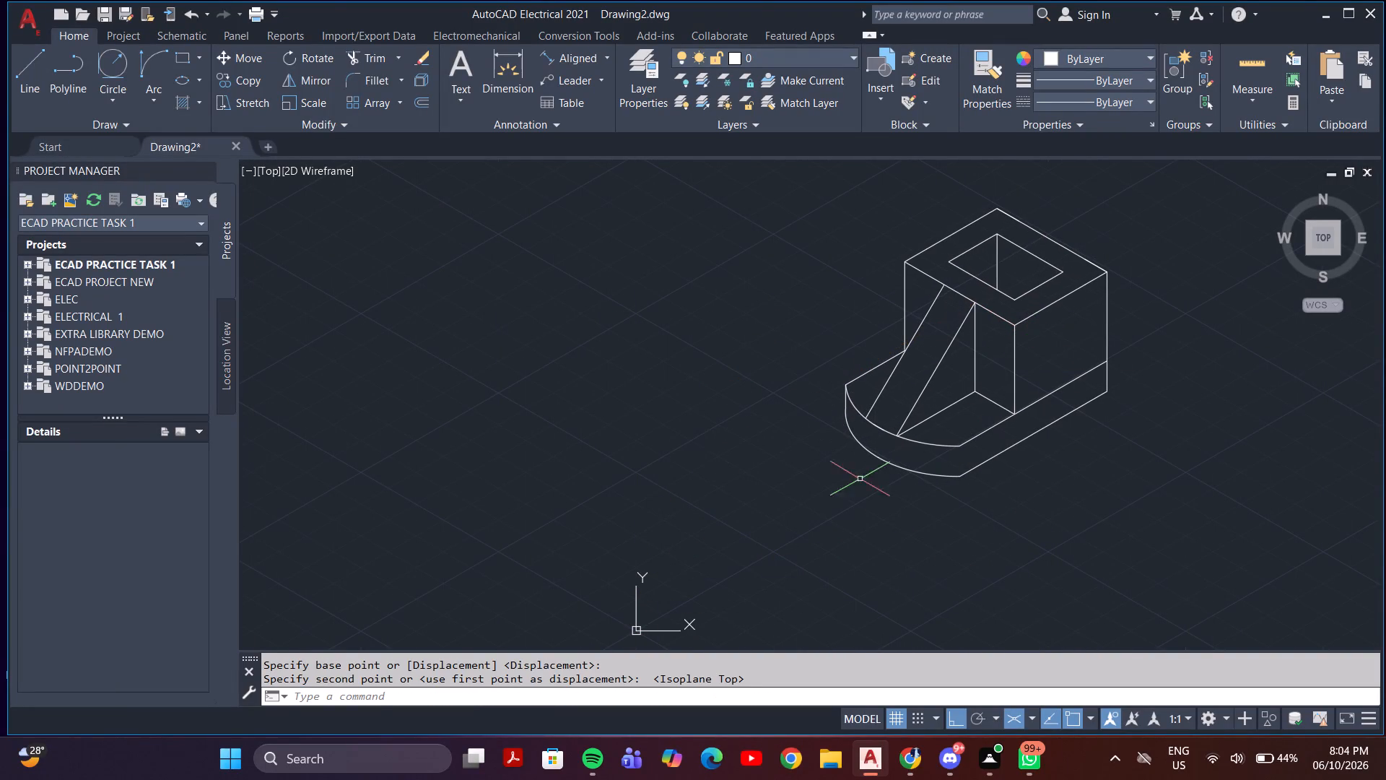
middle_drag(714, 439, 585, 459)
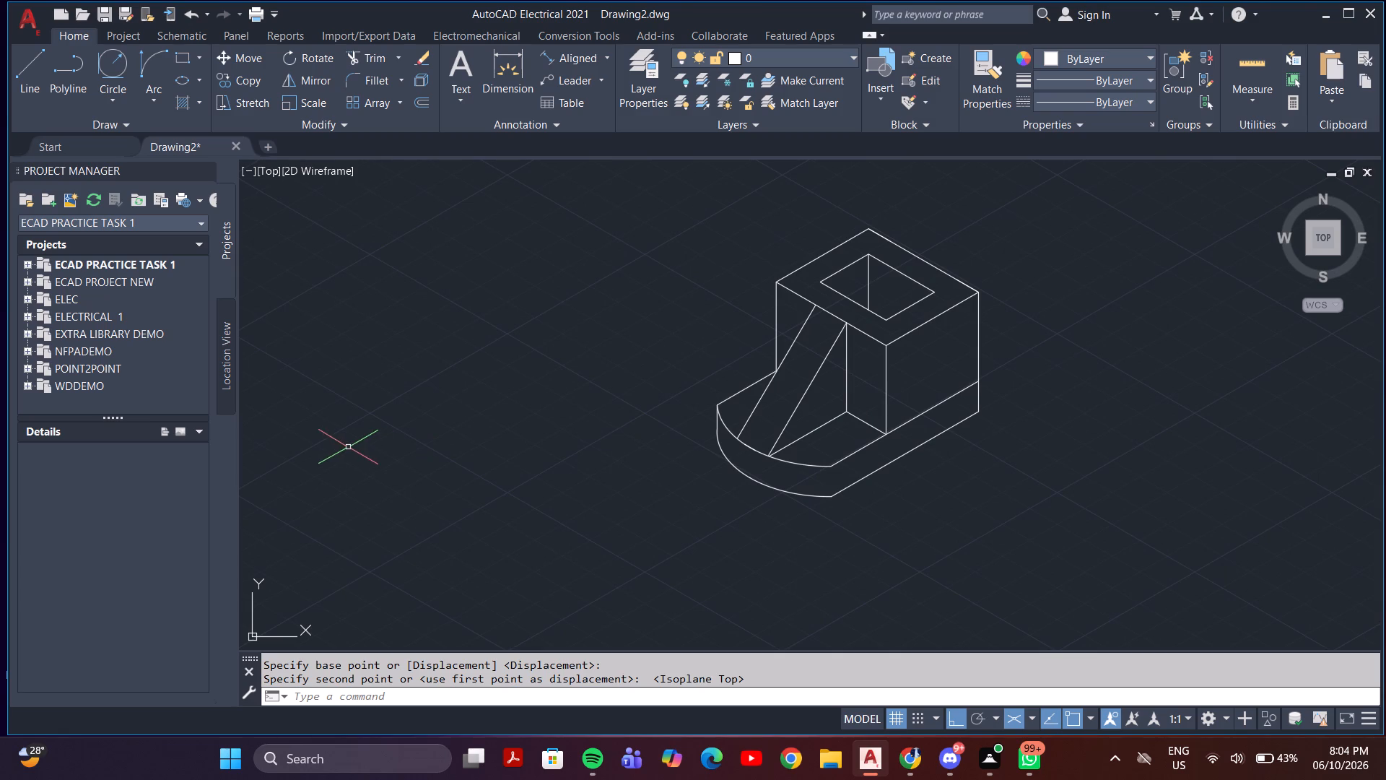
key(Escape)
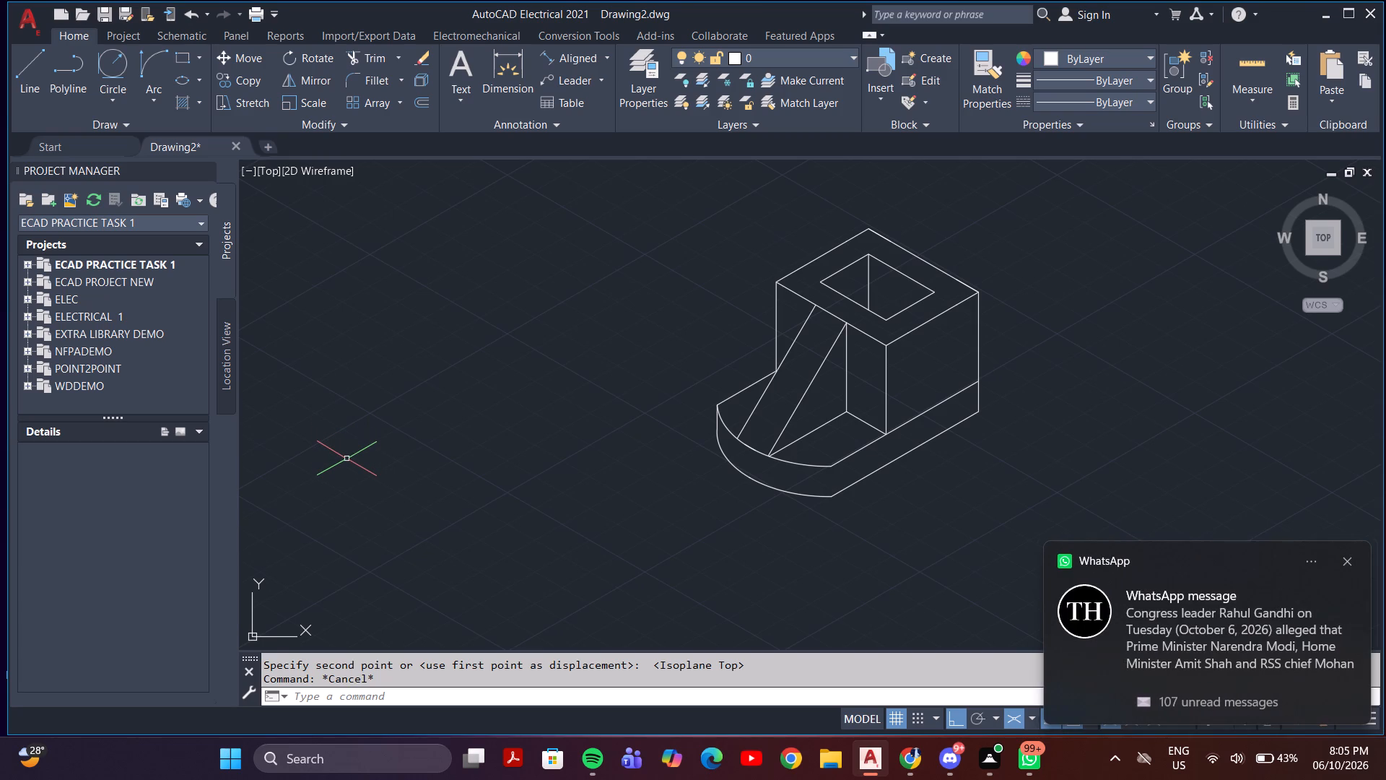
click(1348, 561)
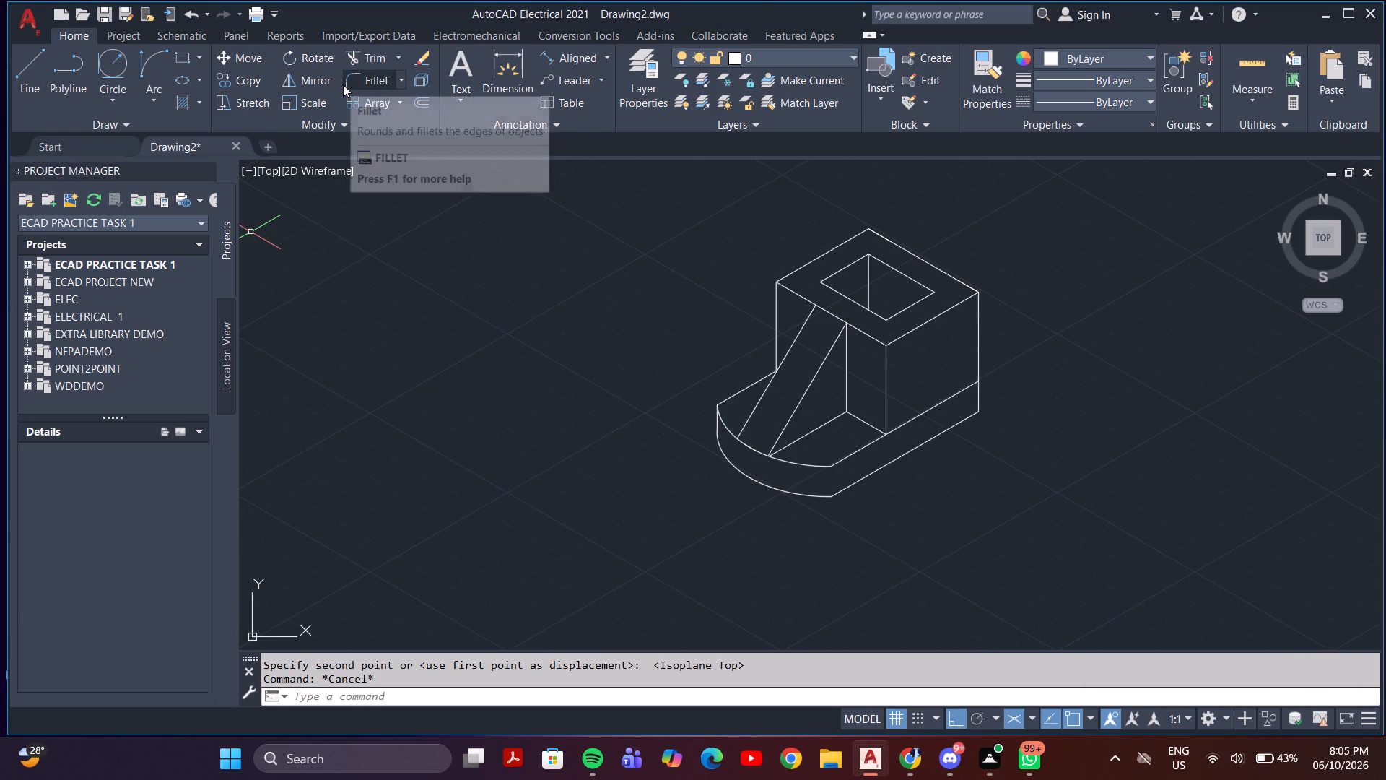
Start a Hatch with the Gradient type and the GR_INVCYL pattern.
key(h)
key(Return)
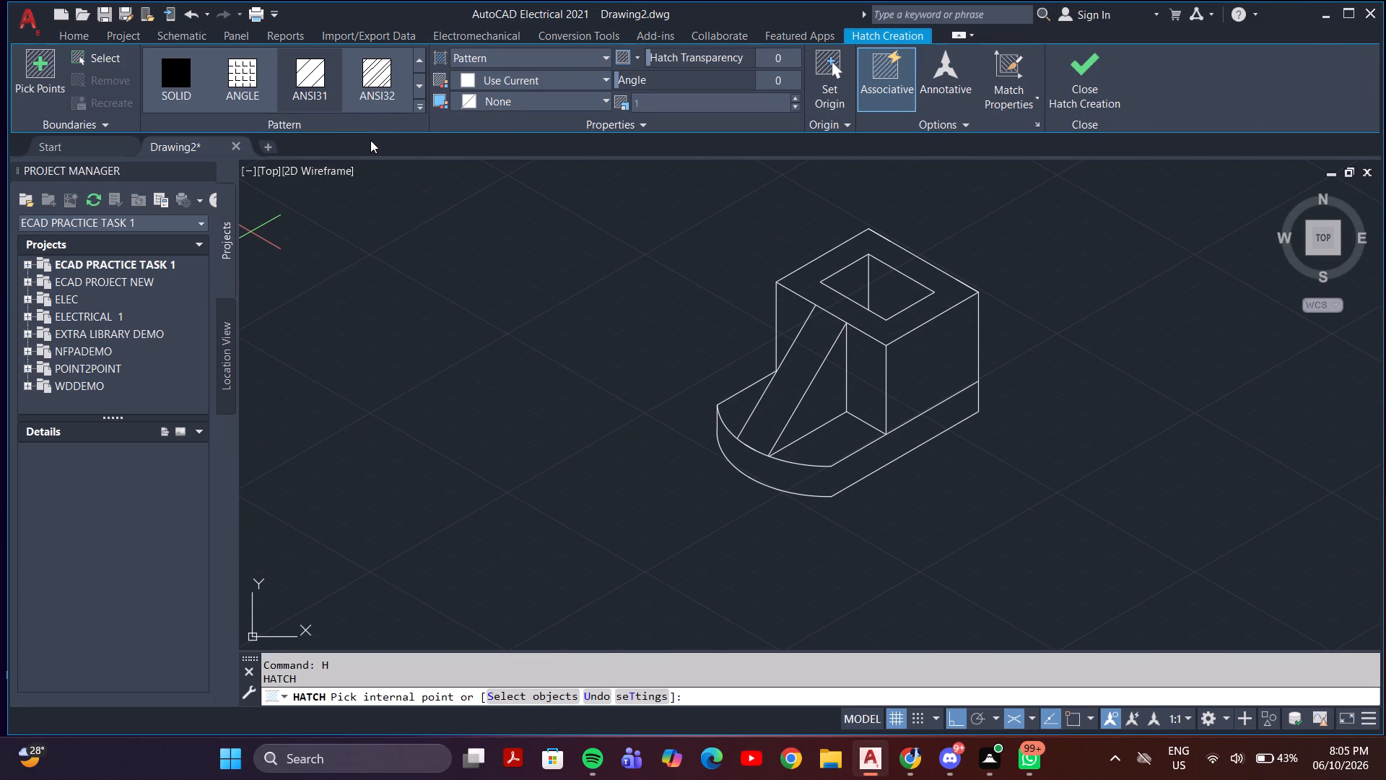
click(593, 73)
click(502, 58)
click(513, 48)
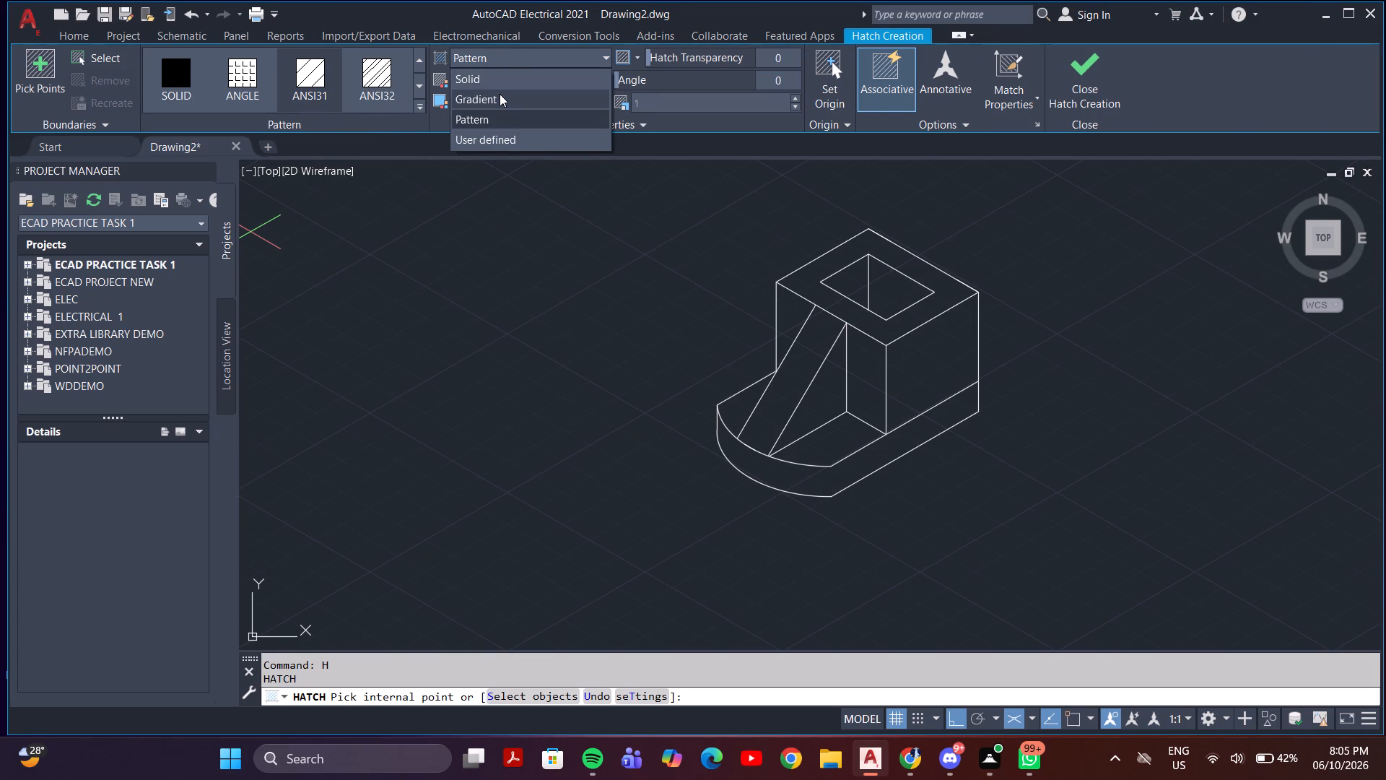
click(500, 94)
click(419, 106)
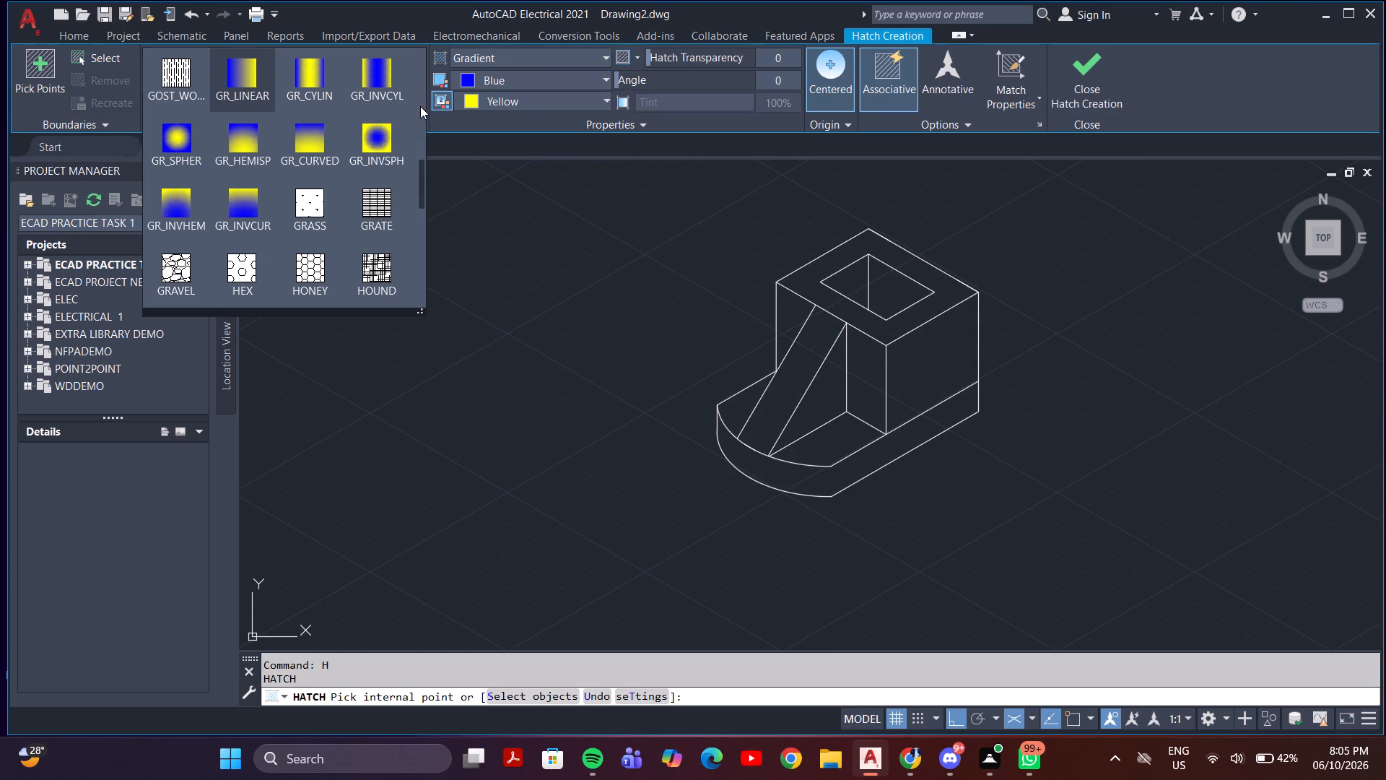
click(378, 64)
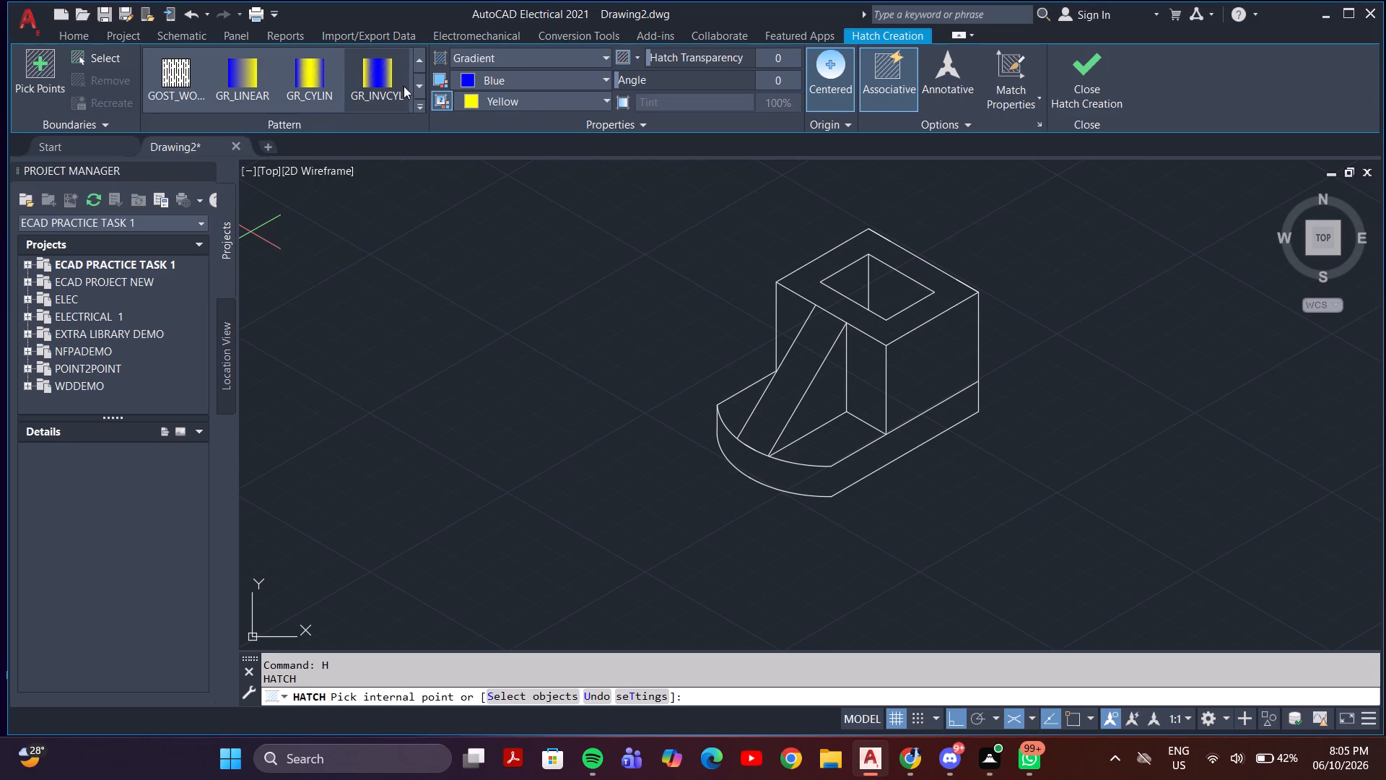
click(419, 103)
scroll(295, 252, down, 5)
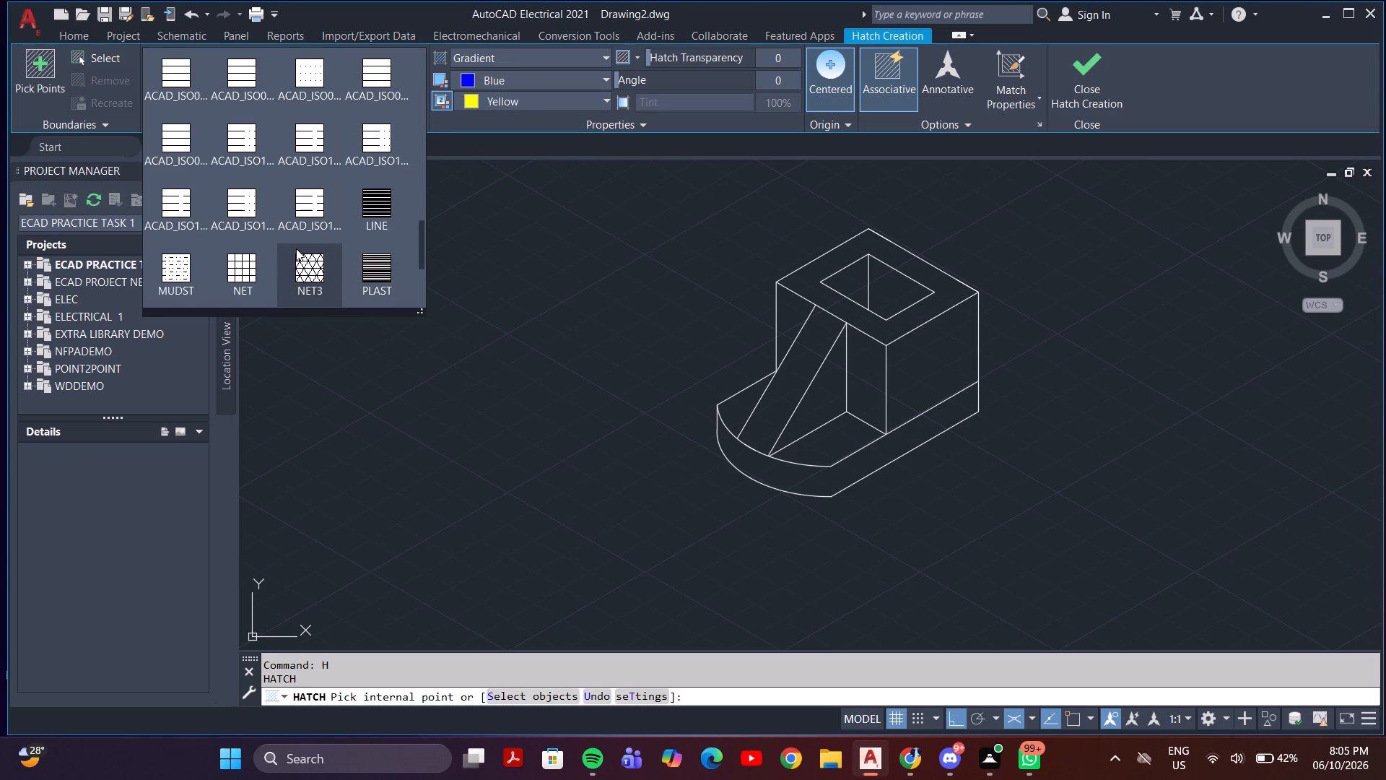
scroll(296, 248, up, 5)
Set the gradient hatch colours to grey 99,100,102 and white 255,255,255.
click(510, 77)
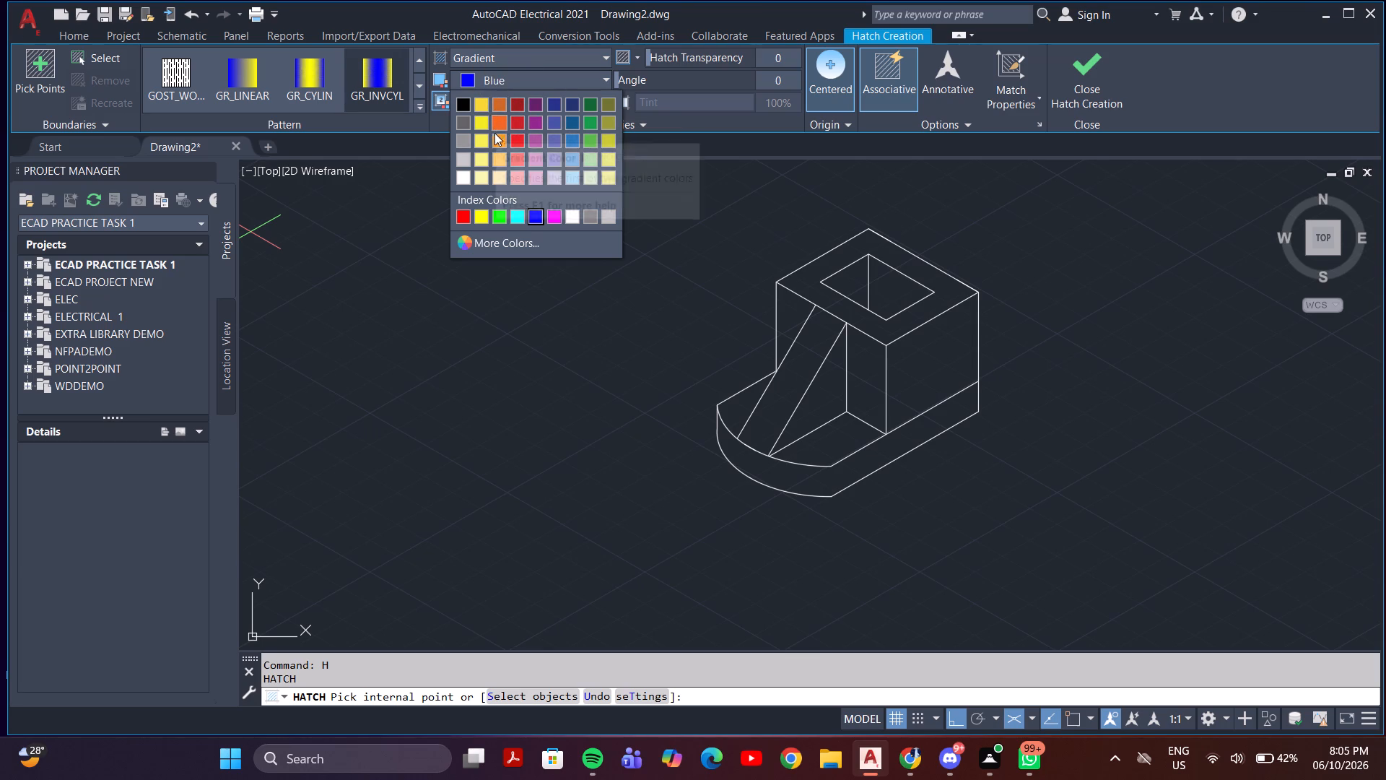
click(458, 119)
click(485, 107)
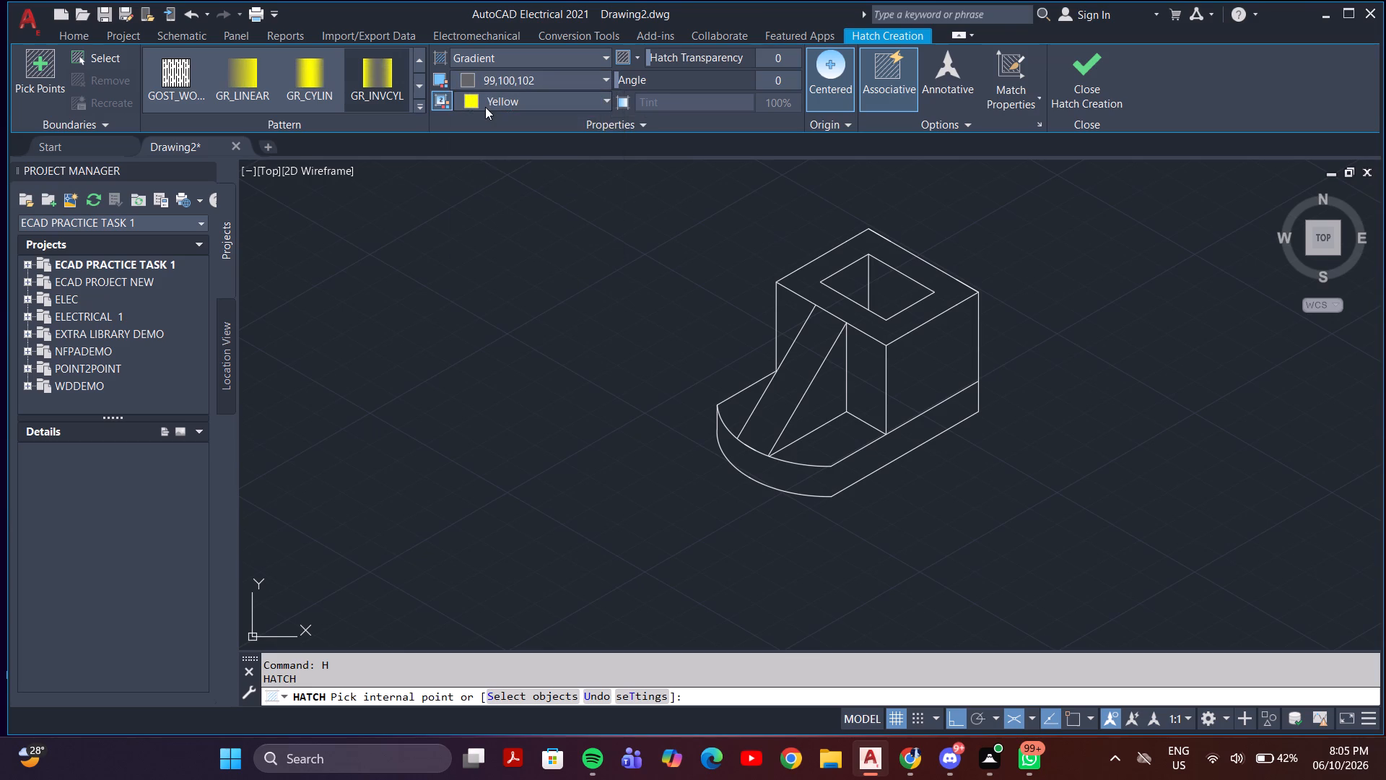
click(489, 102)
click(484, 98)
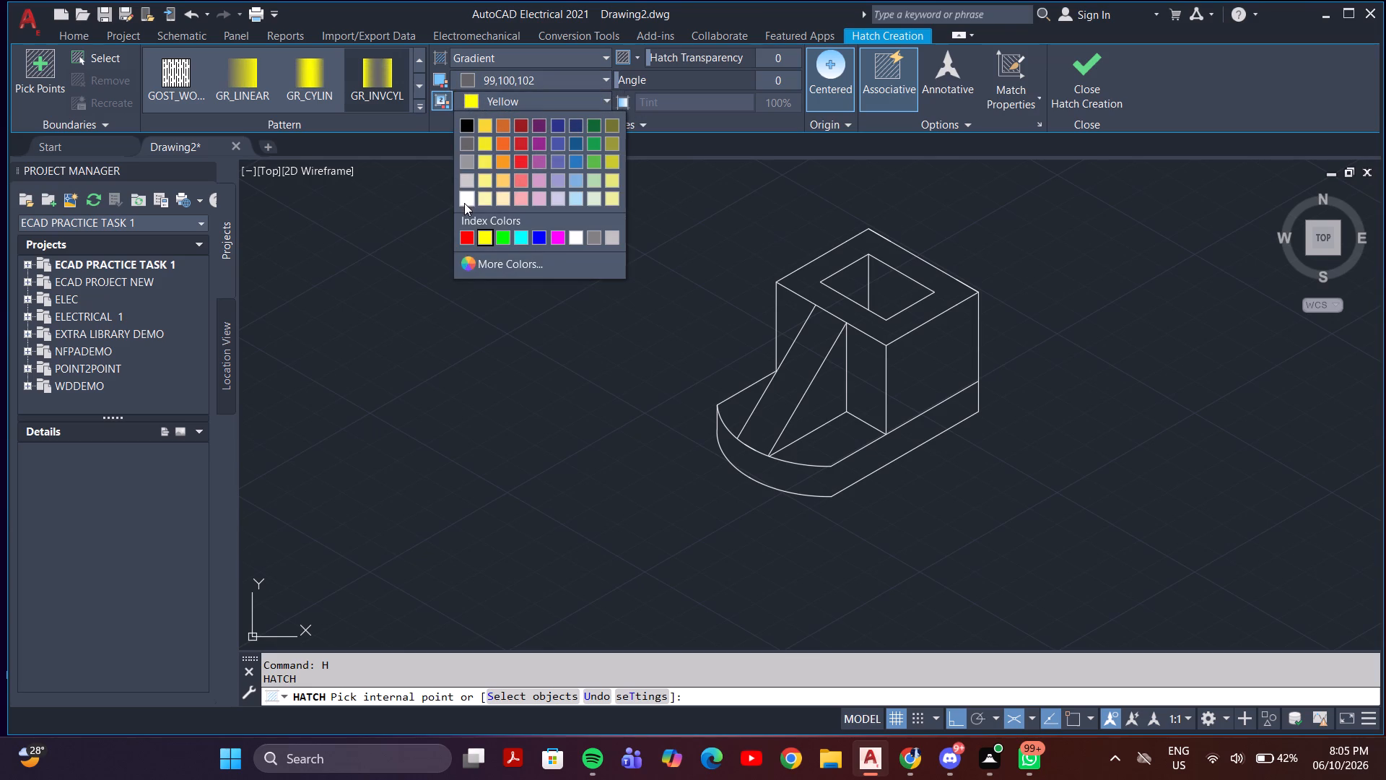
click(464, 203)
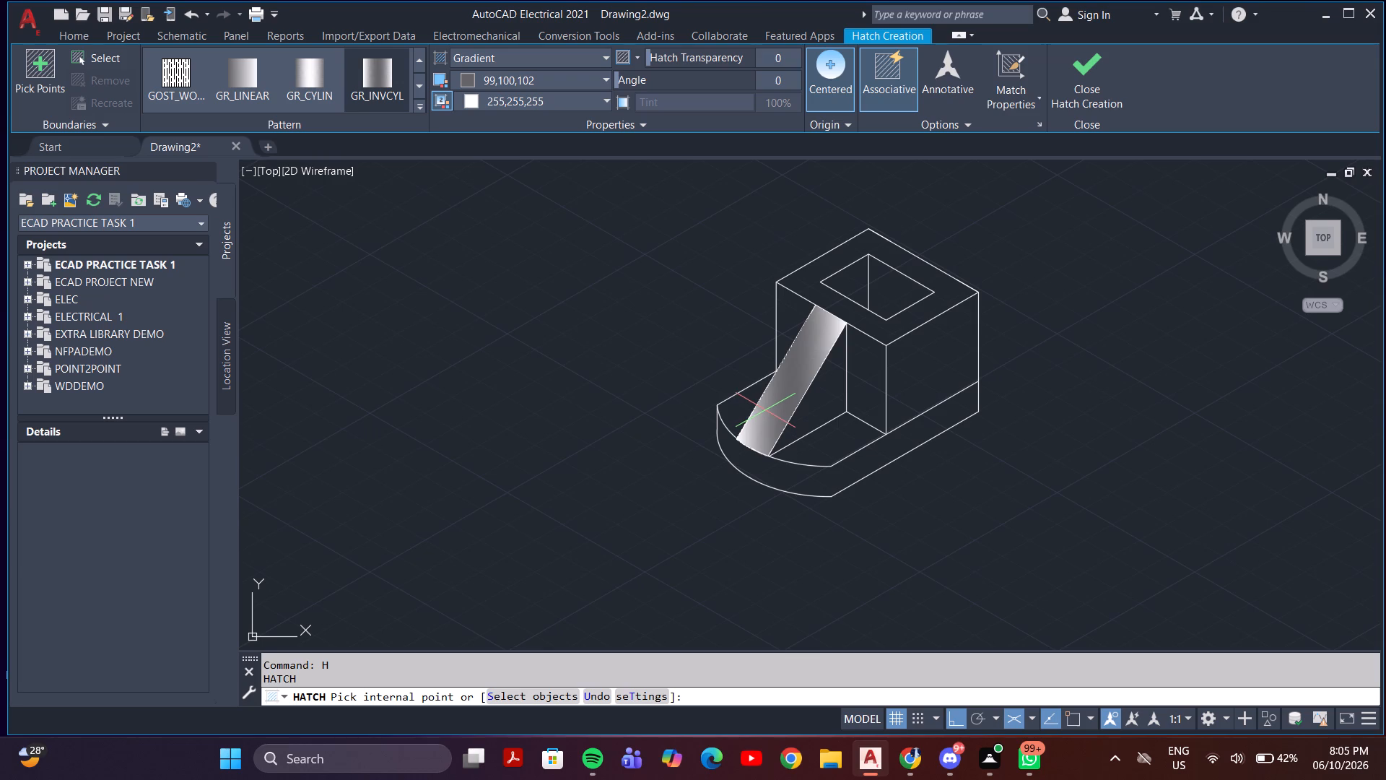
Fill the rib faces, the base's top and side faces, and the block's outer and top faces with the gradient.
click(765, 405)
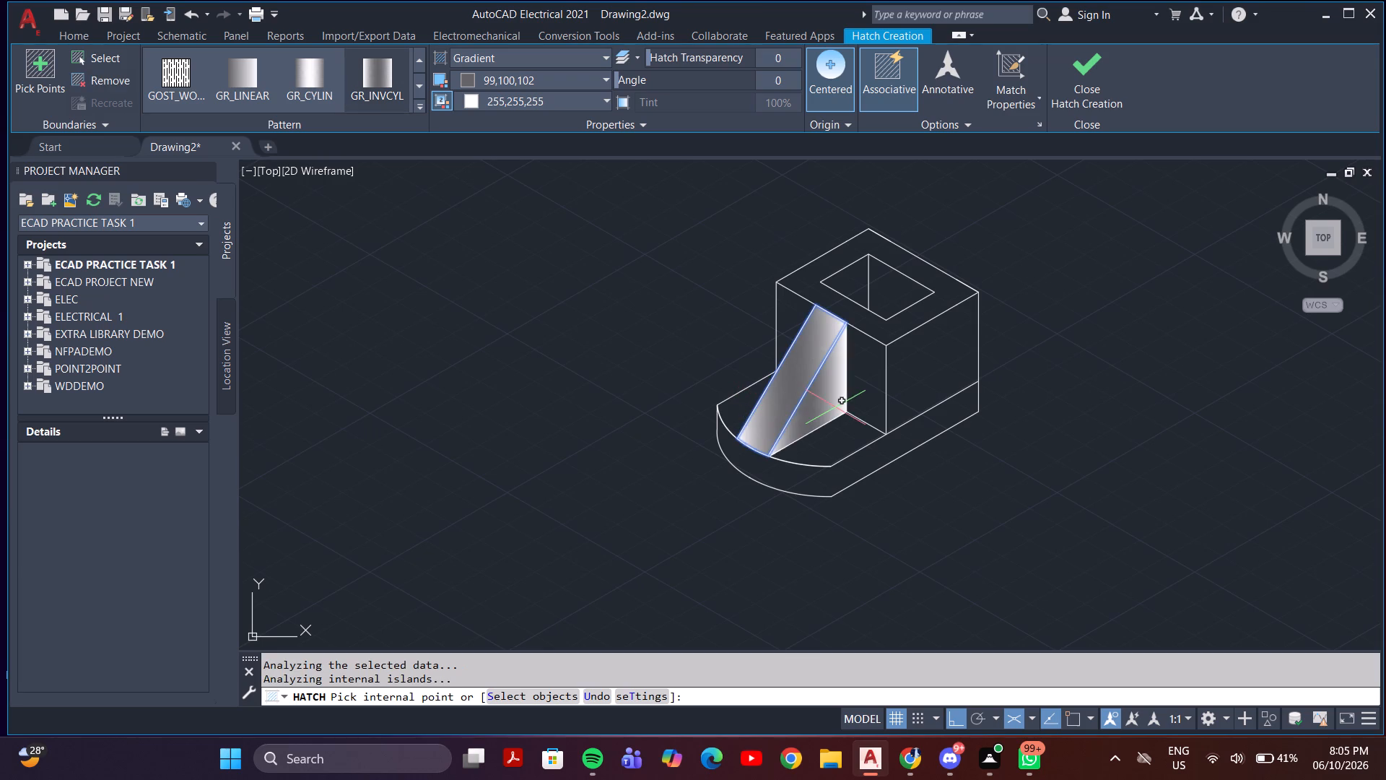
click(834, 407)
click(833, 444)
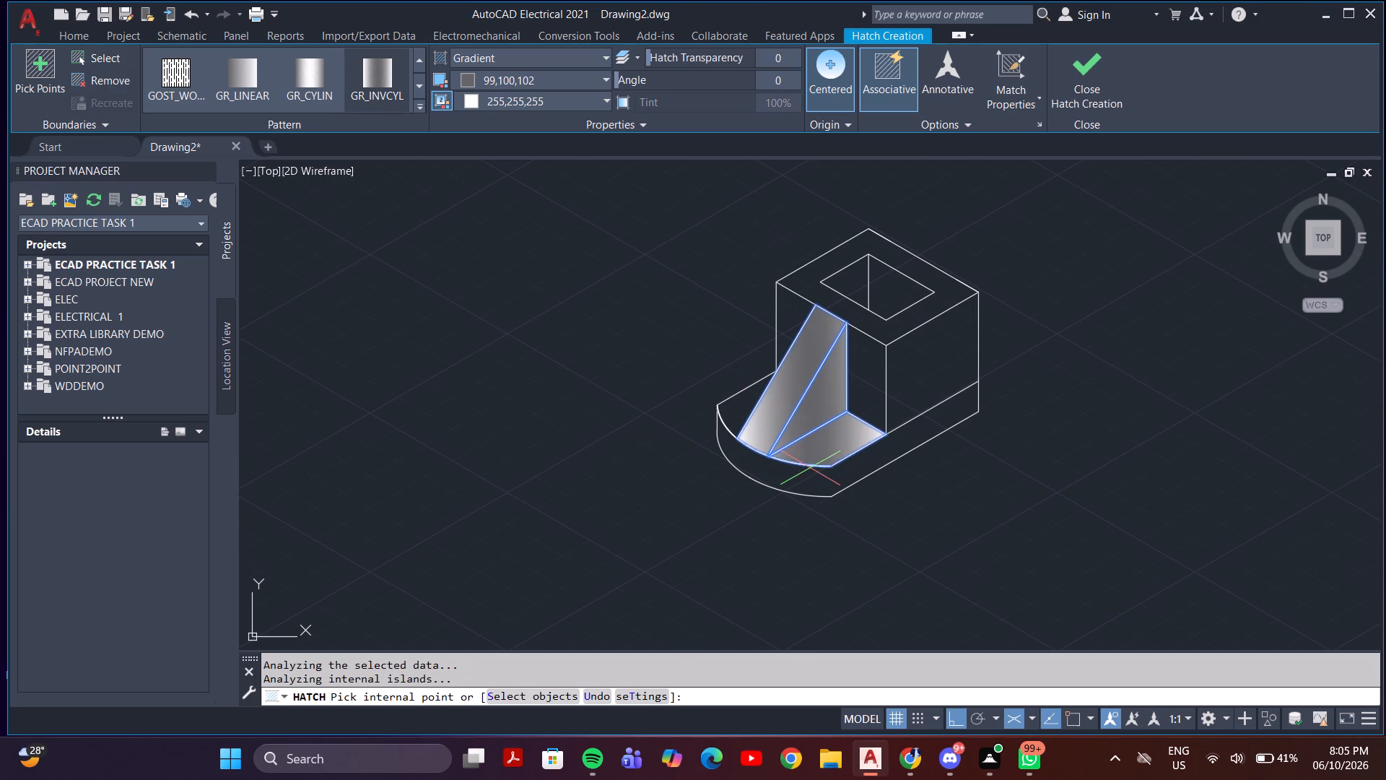
click(804, 474)
click(741, 418)
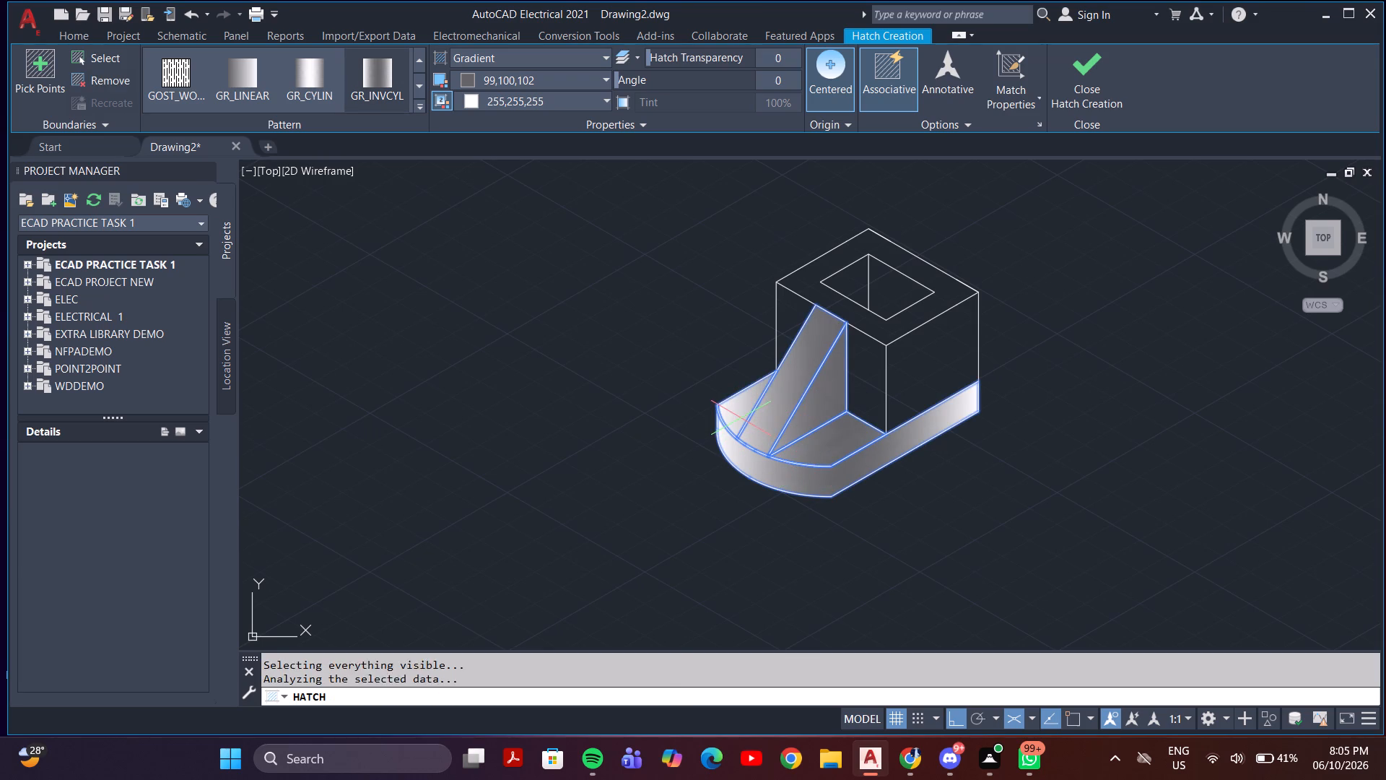
click(793, 327)
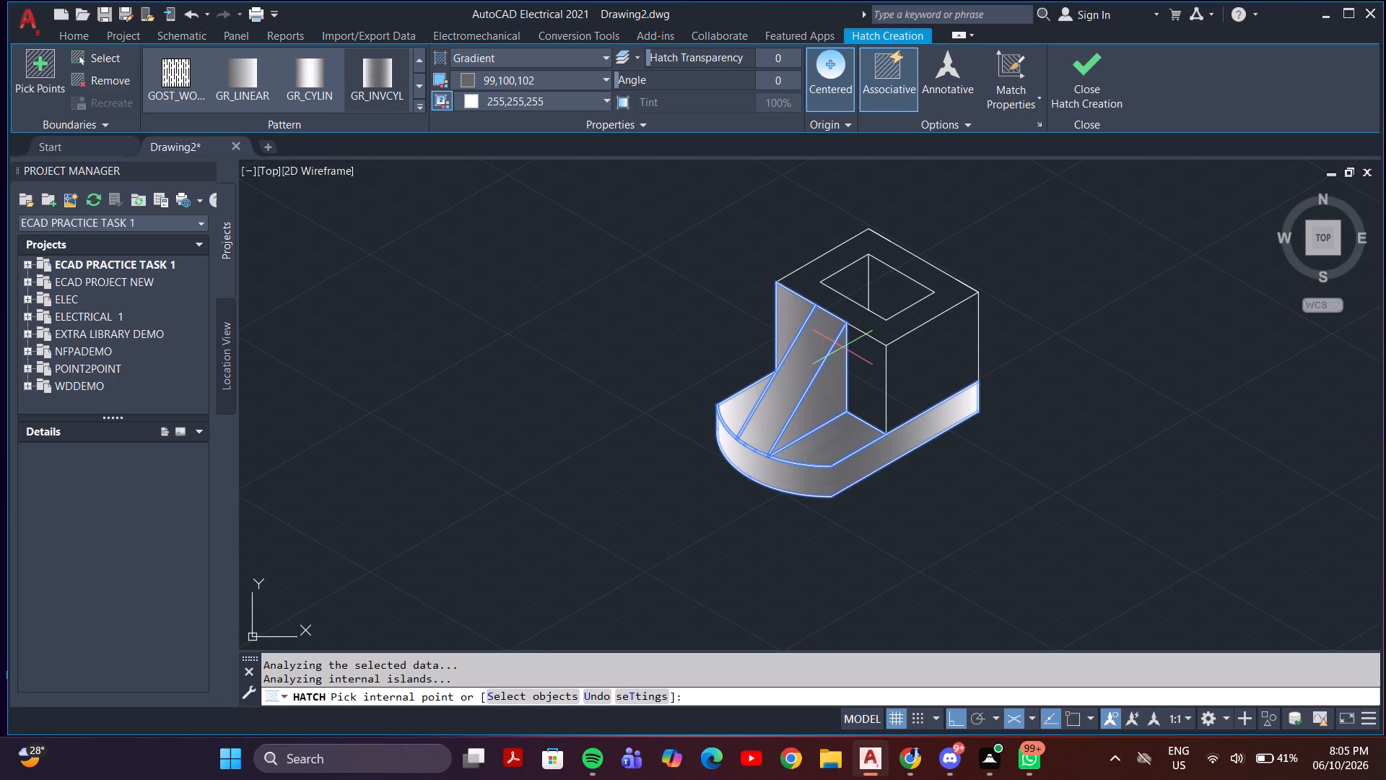
click(857, 368)
click(910, 369)
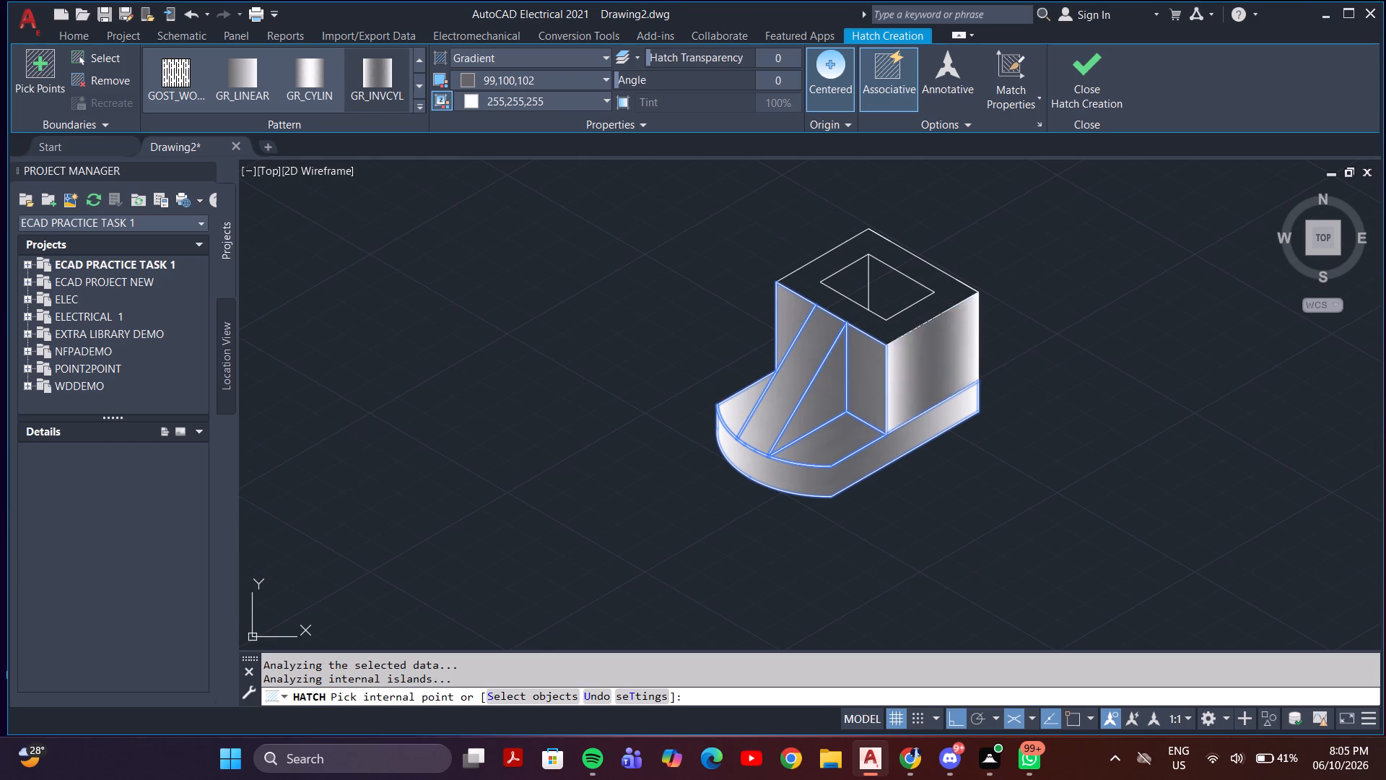
click(863, 319)
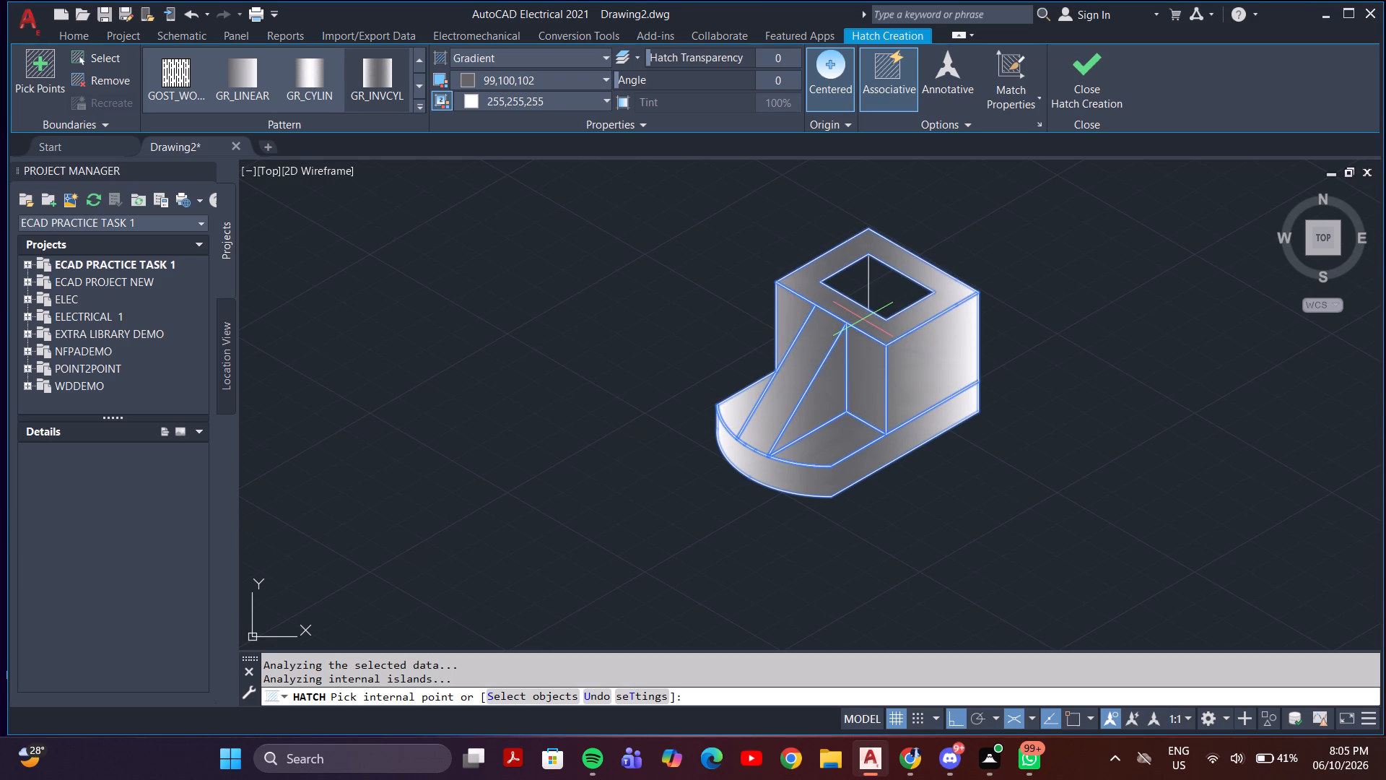
Fill the left inner wall of the block's opening with the same gradient.
click(880, 301)
click(886, 293)
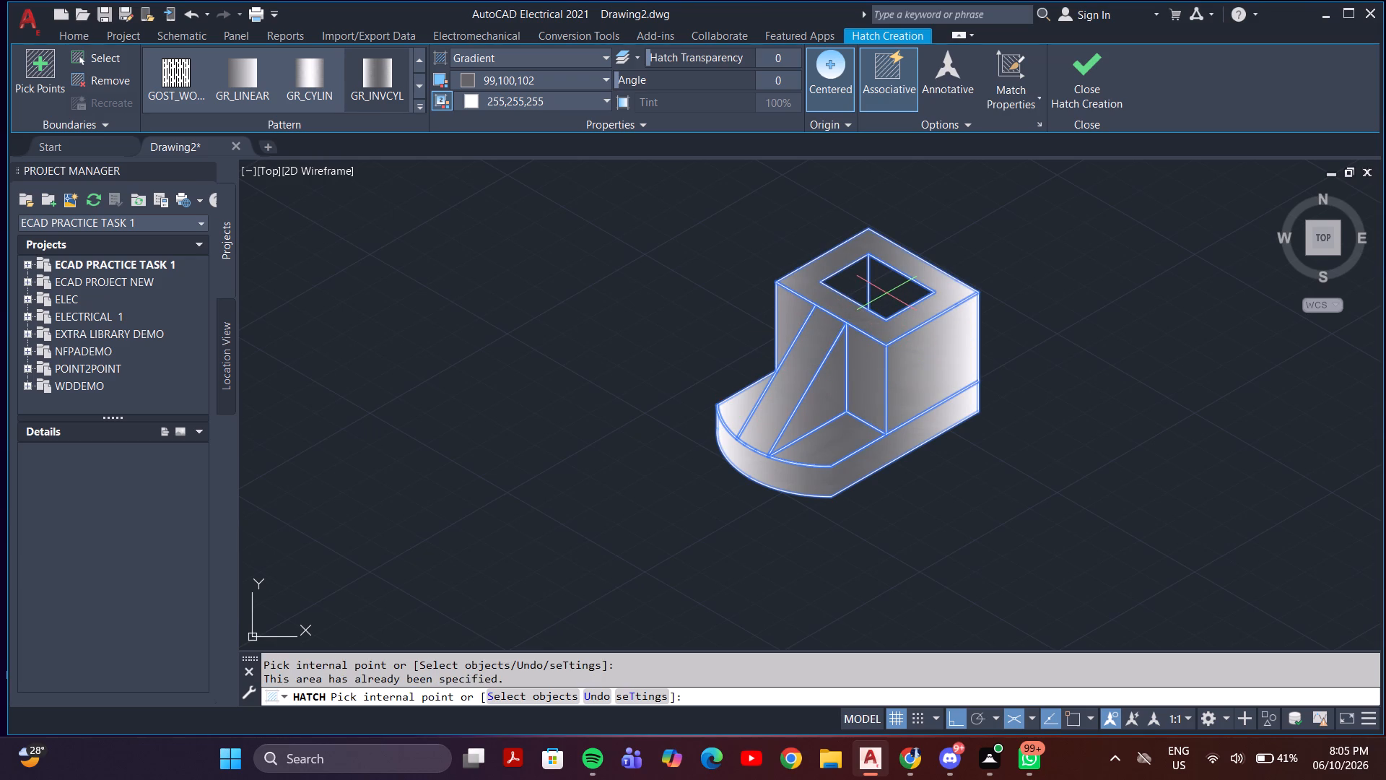
click(886, 293)
click(859, 284)
Try to fill the right inner wall of the block's opening with the gradient, and finish the hatch.
click(897, 292)
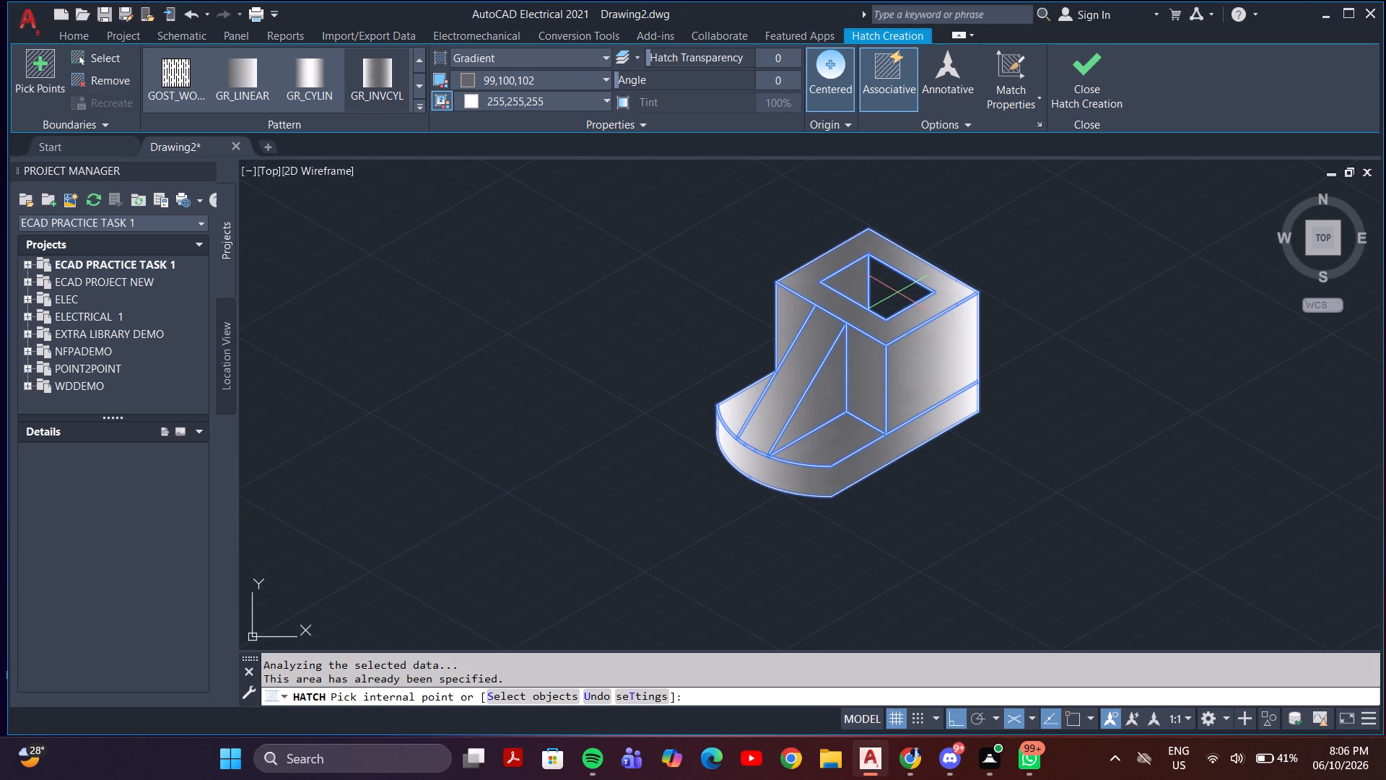
click(897, 292)
click(890, 282)
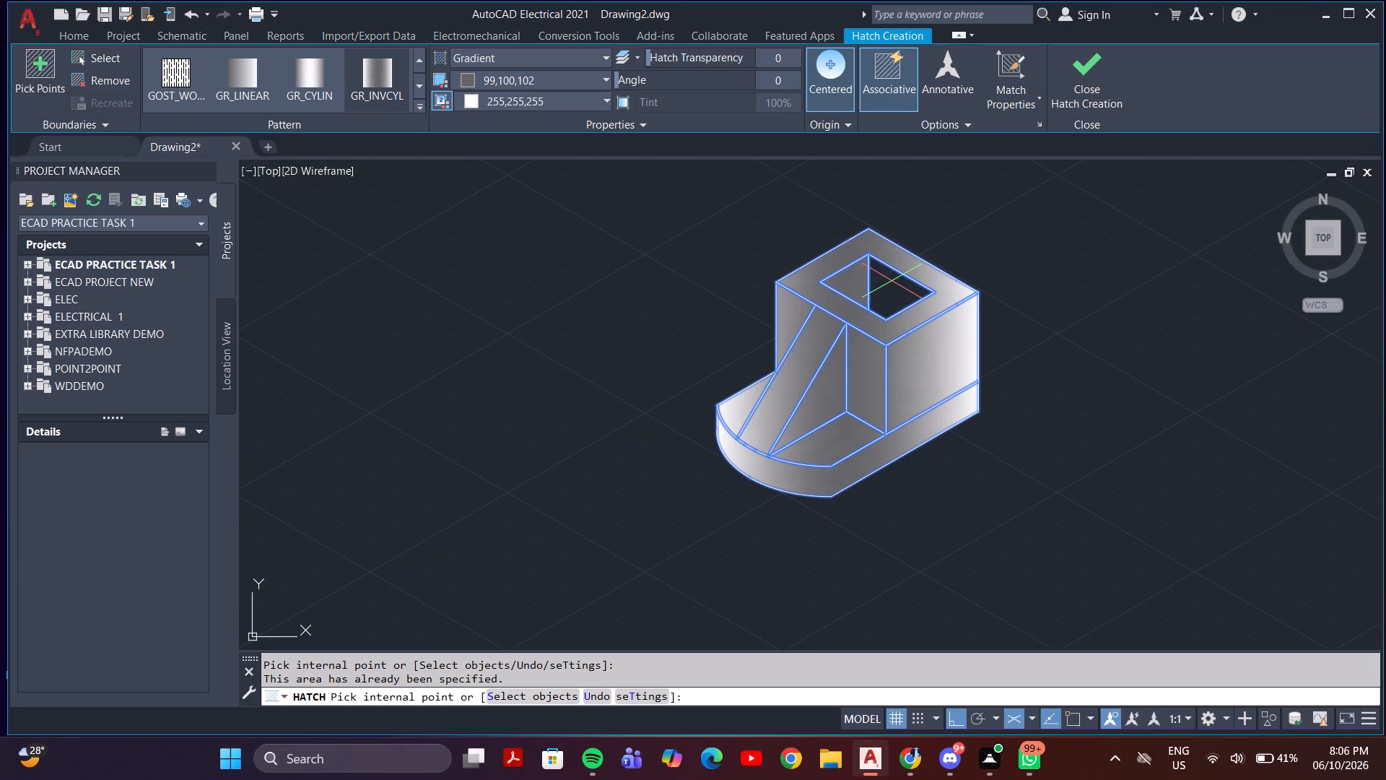
click(894, 285)
double_click(894, 300)
middle_drag(1002, 278, 748, 452)
scroll(628, 475, up, 5)
click(637, 457)
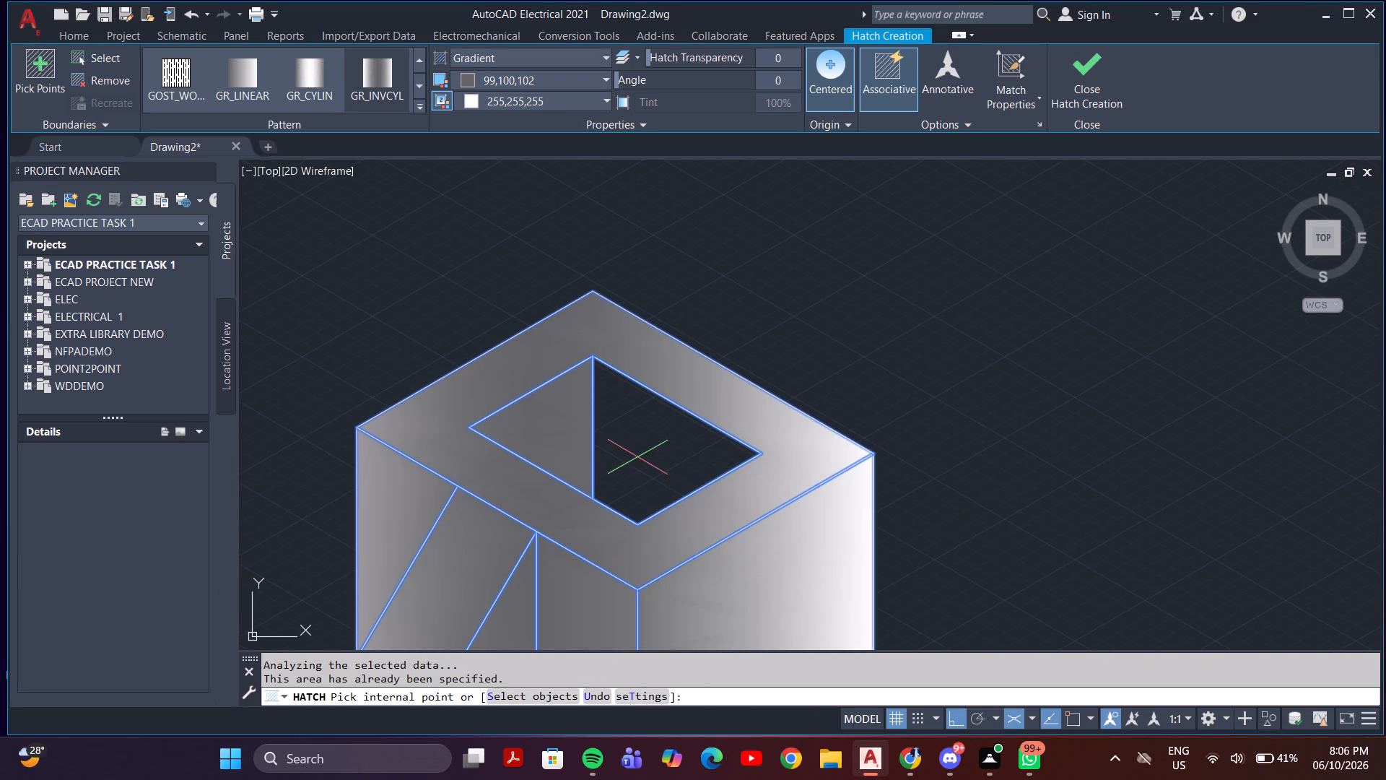
click(661, 436)
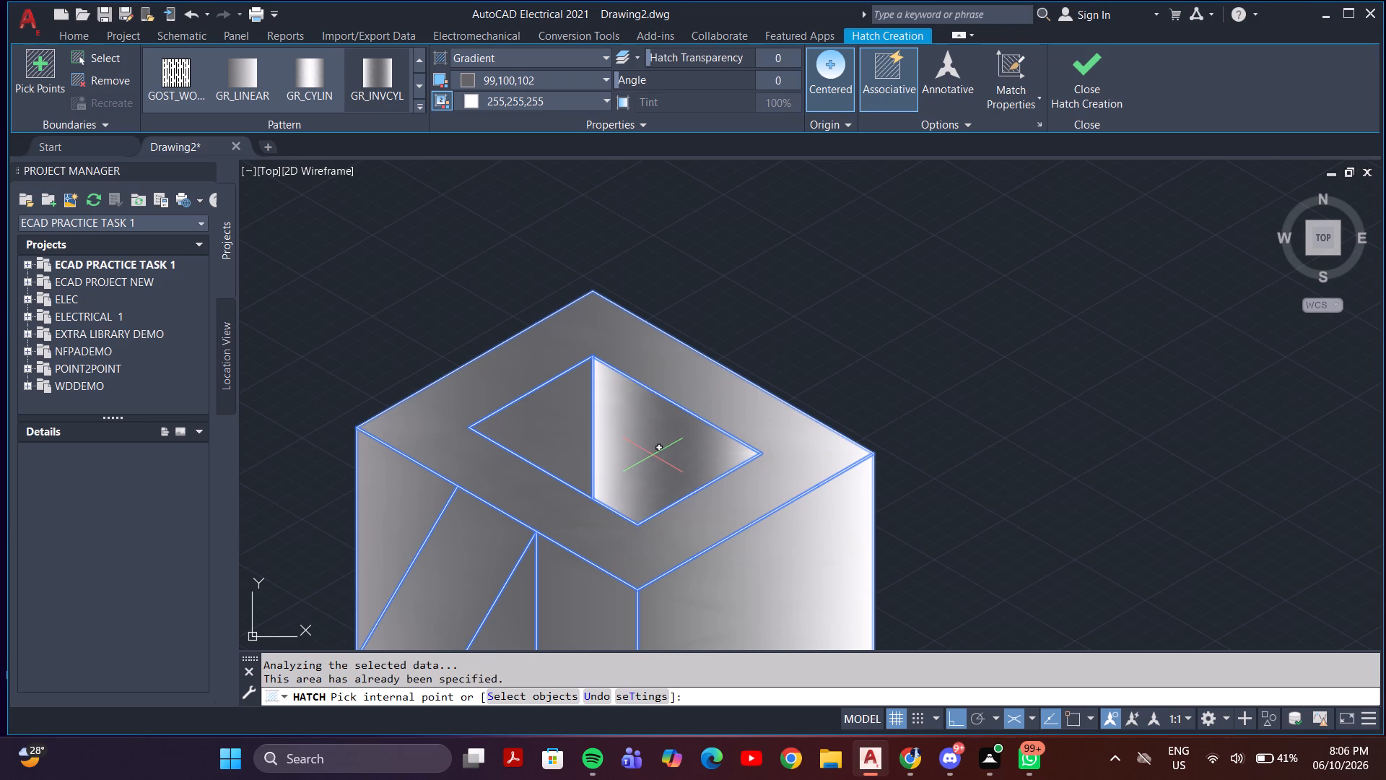
click(653, 455)
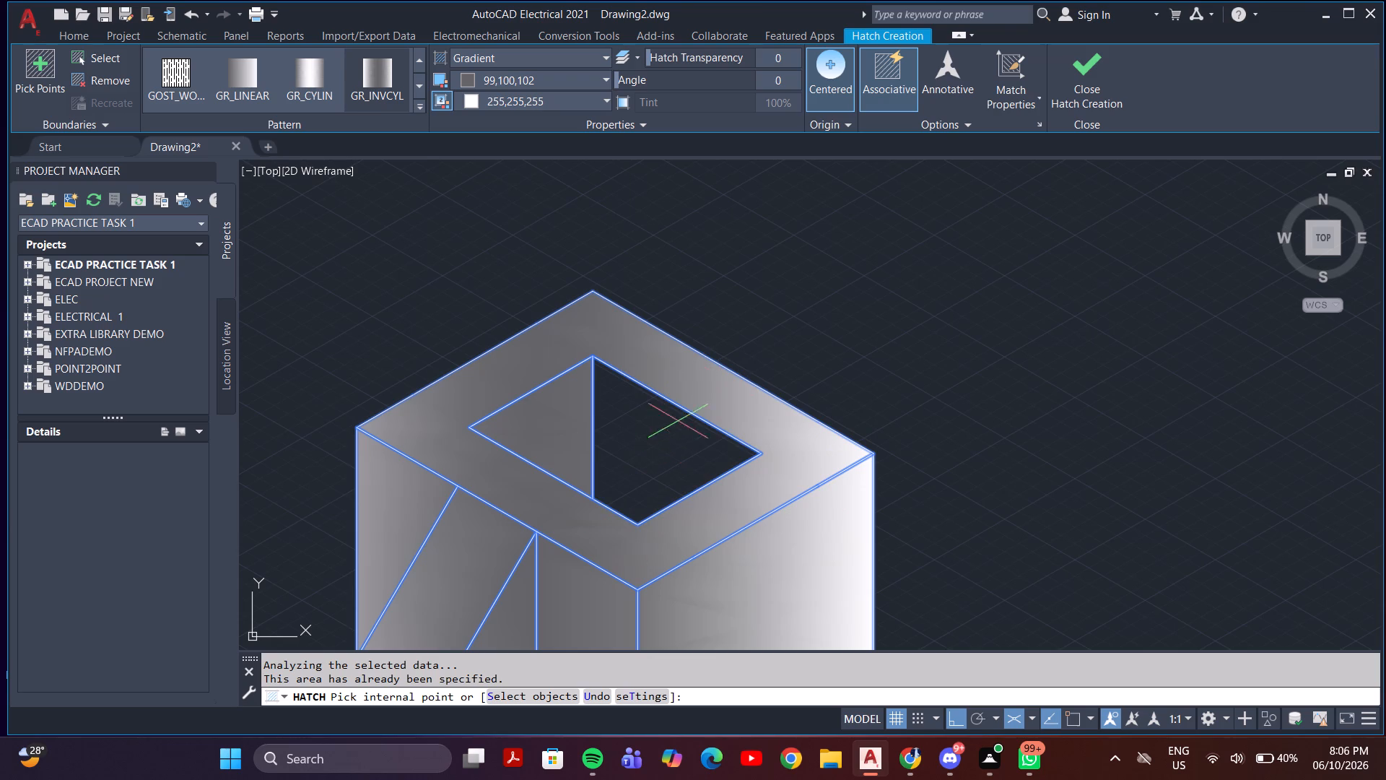
drag(682, 440, 683, 440)
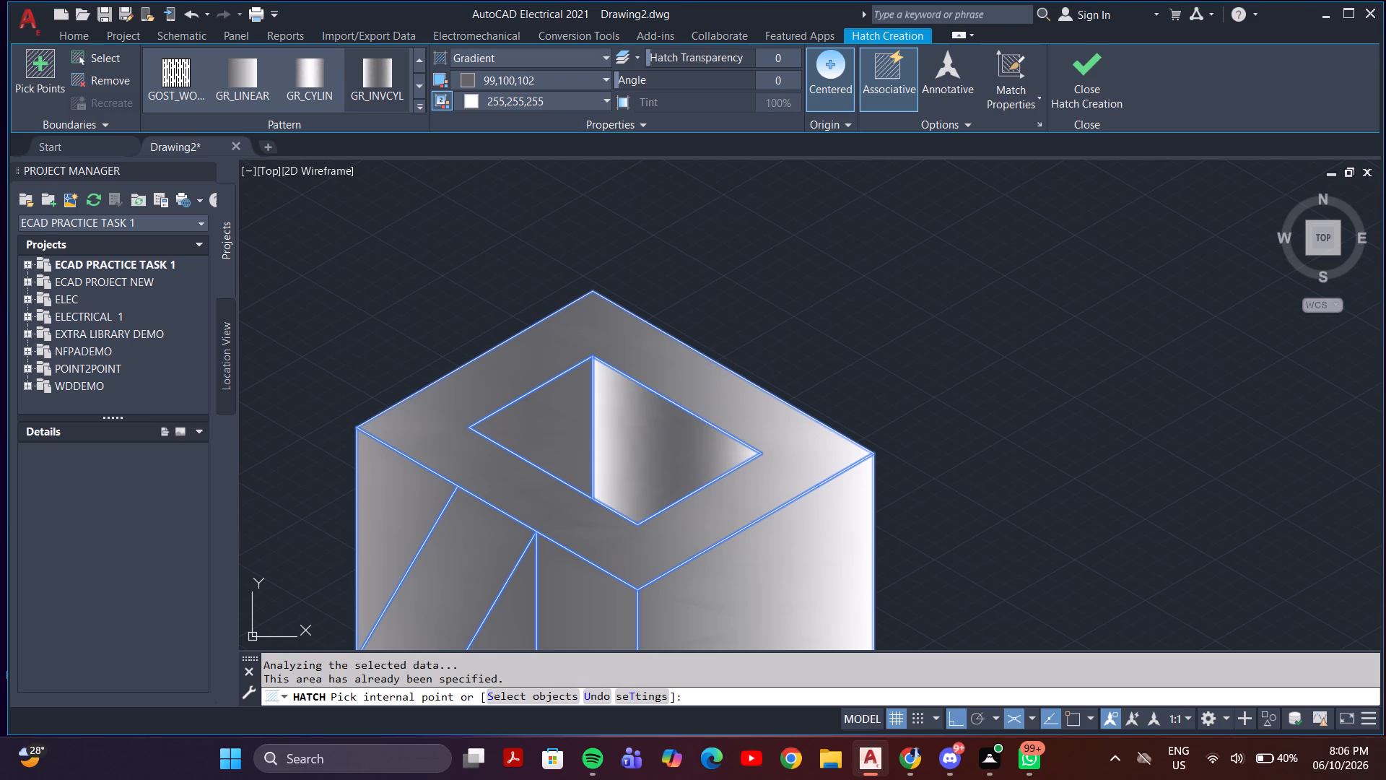
drag(683, 440, 691, 450)
triple_click(692, 450)
click(696, 450)
scroll(701, 420, down, 2)
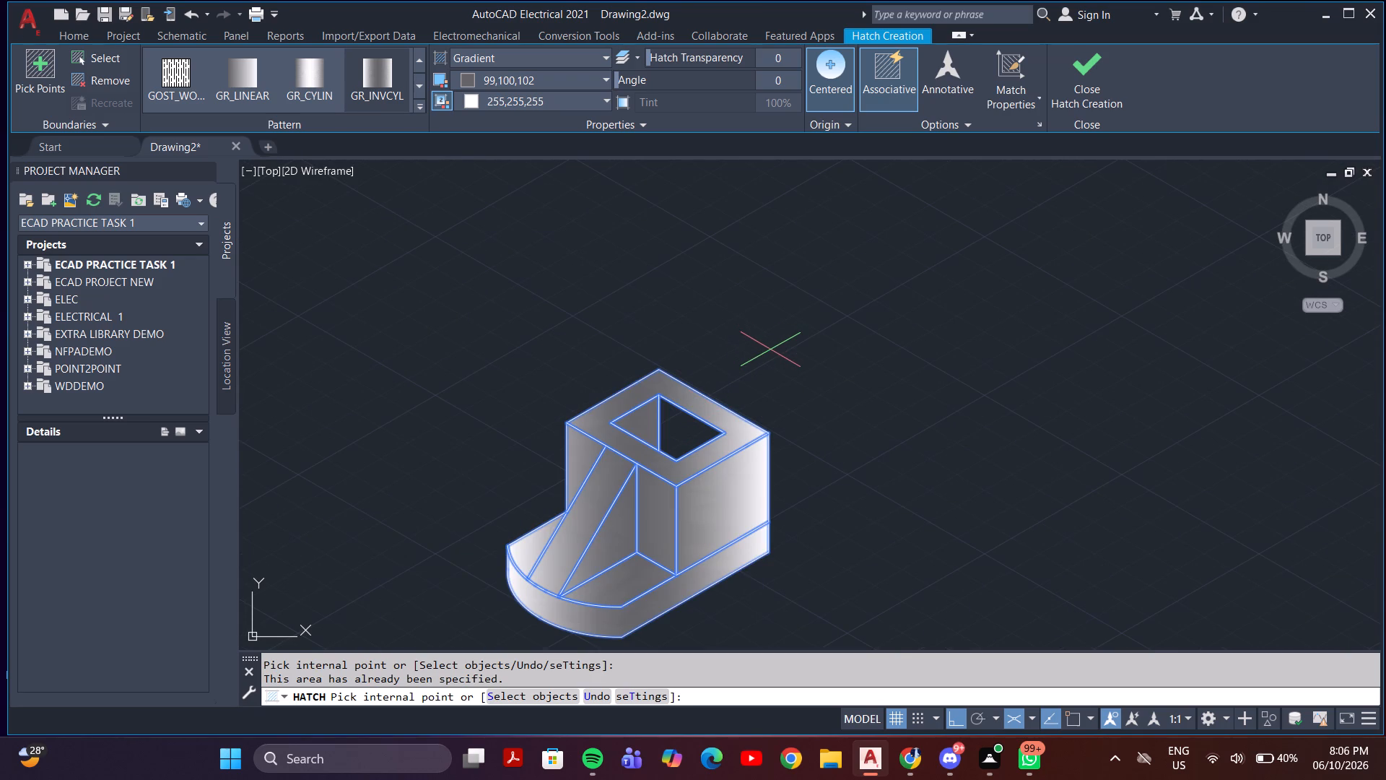
key(Return)
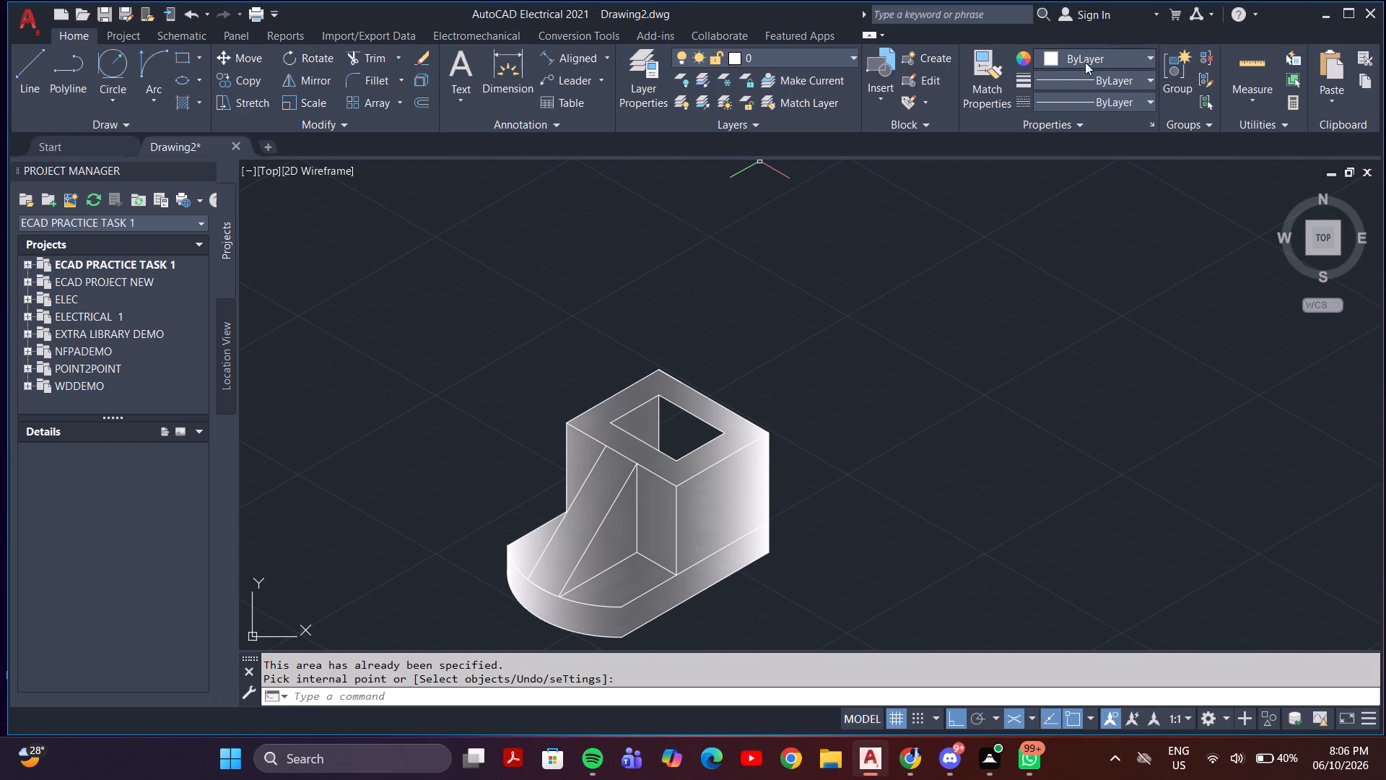
Select the whole shaded part and change its object colour to black for dark edge lines.
click(829, 319)
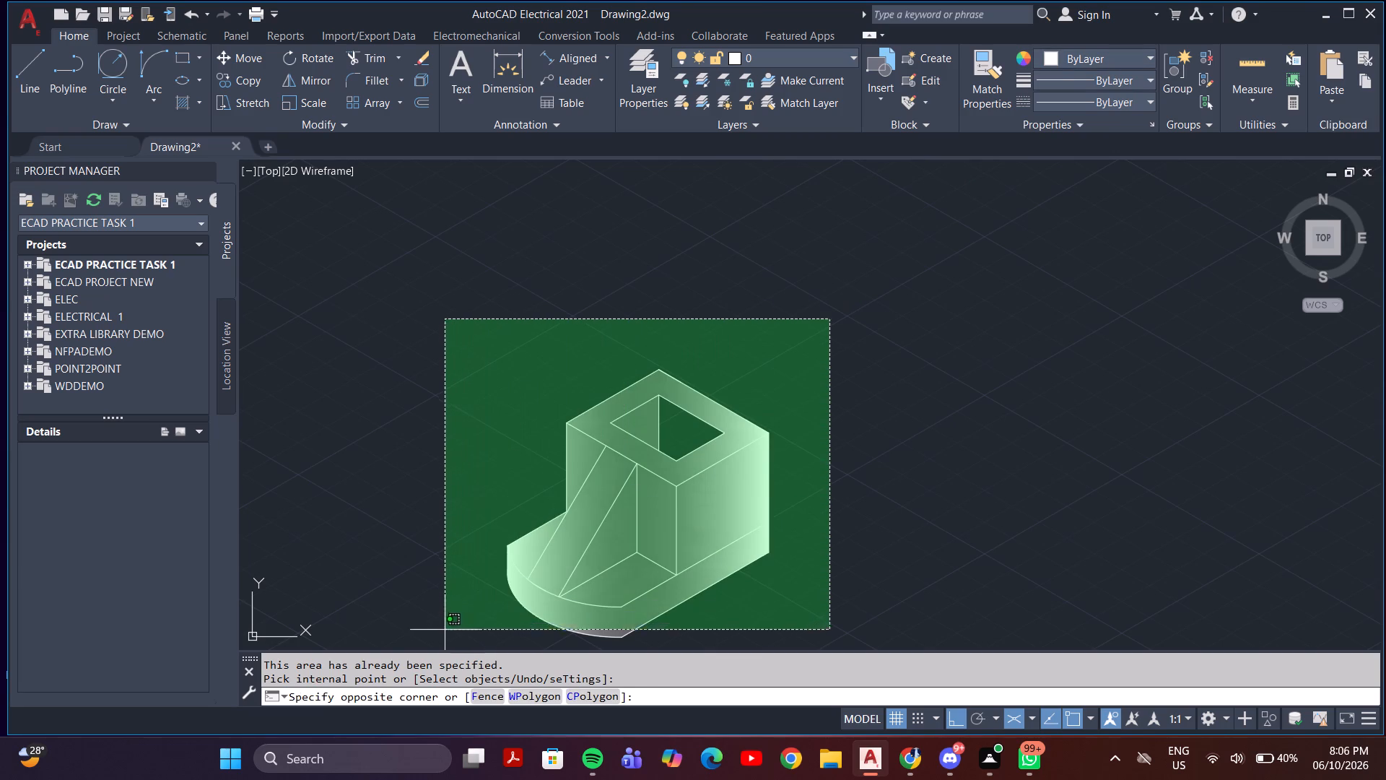
click(445, 630)
click(1130, 53)
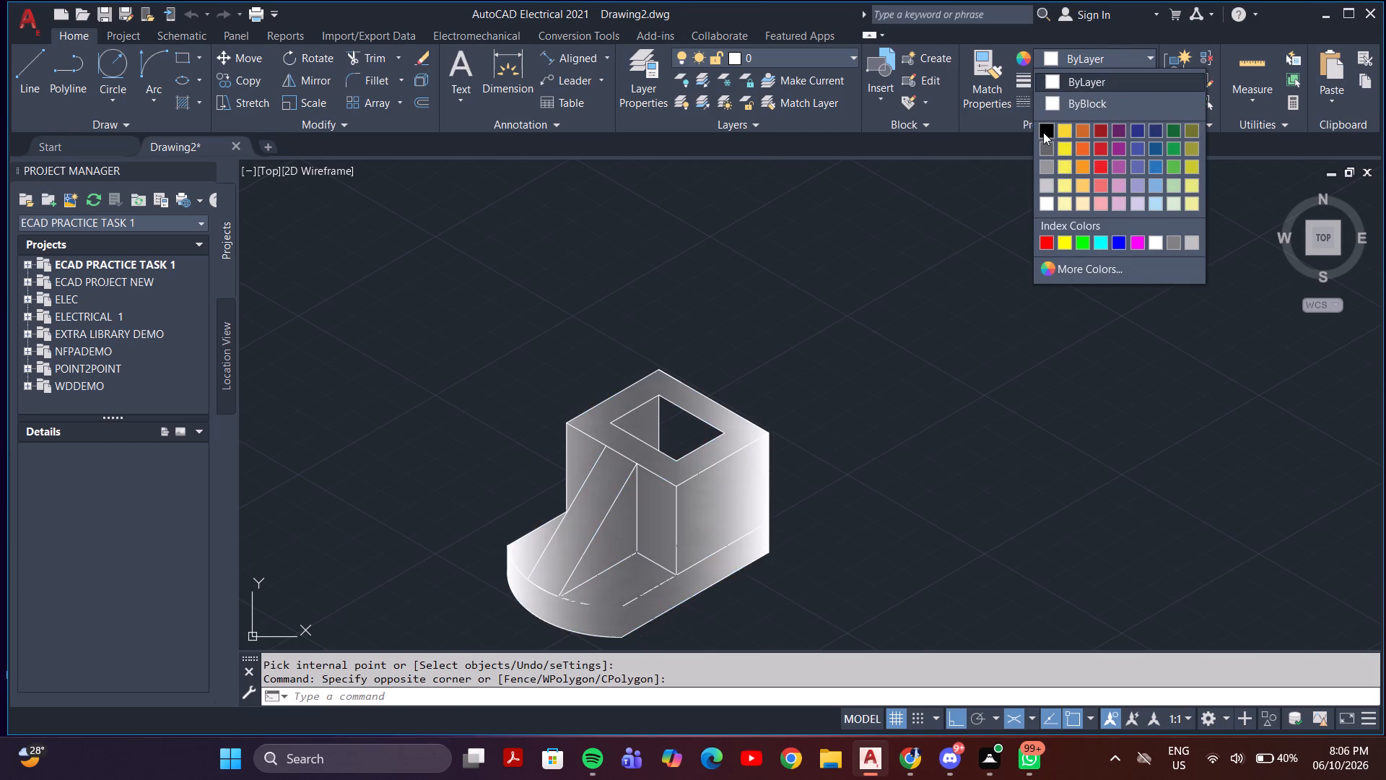
click(1041, 134)
key(Return)
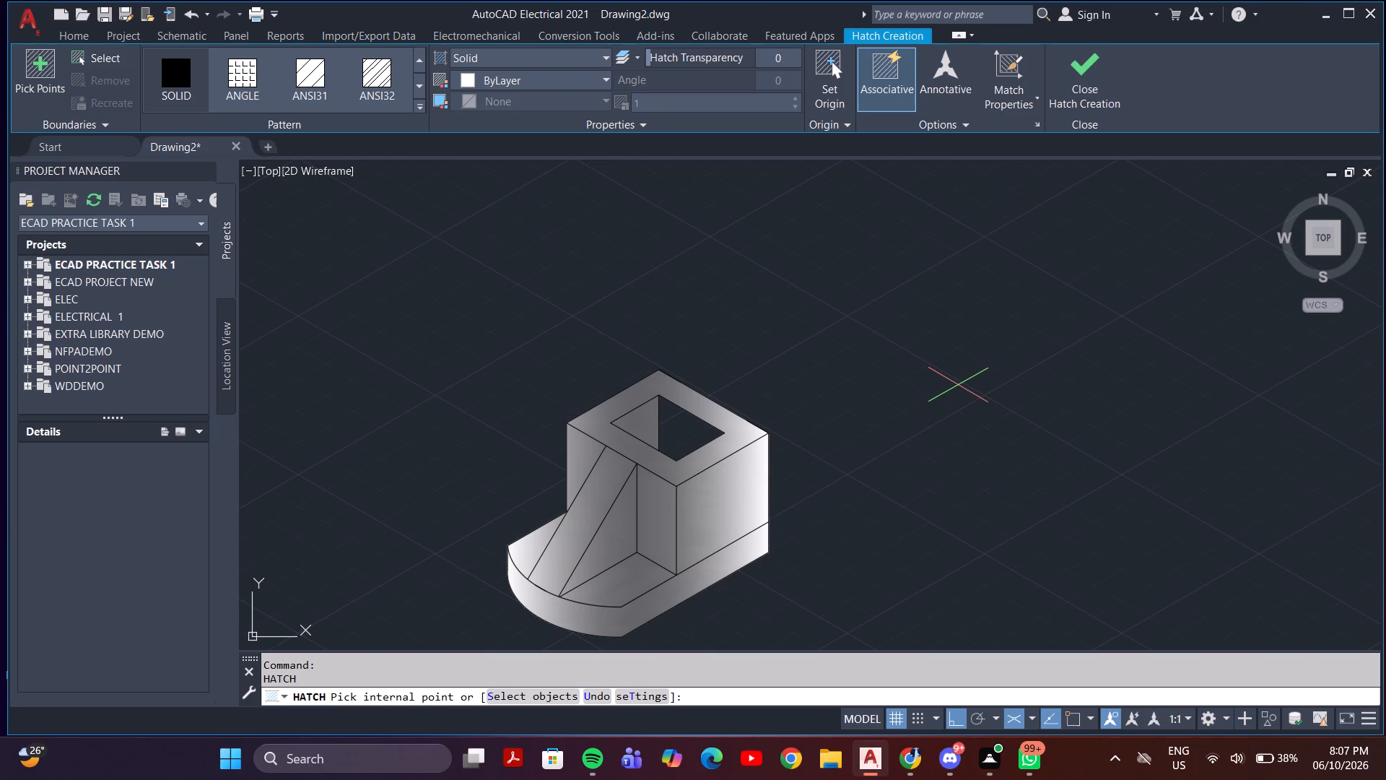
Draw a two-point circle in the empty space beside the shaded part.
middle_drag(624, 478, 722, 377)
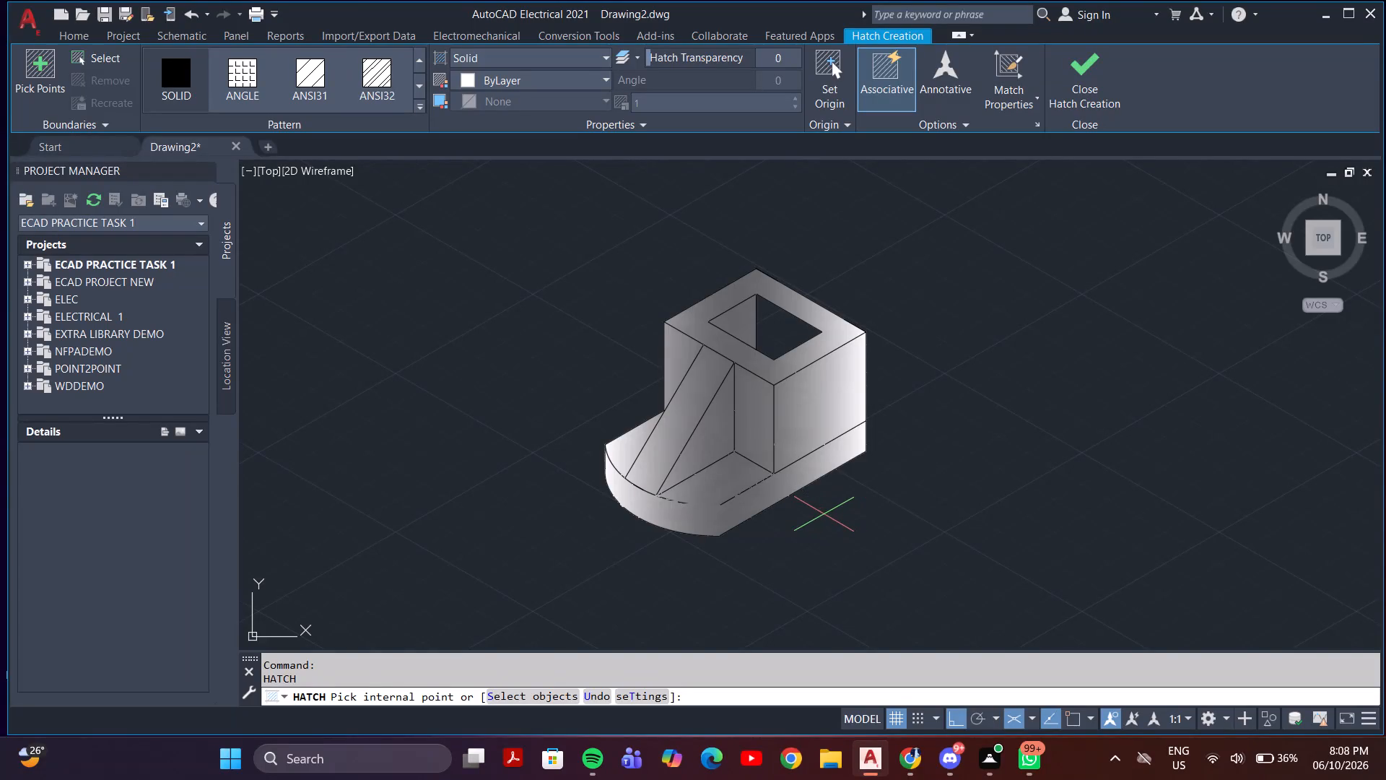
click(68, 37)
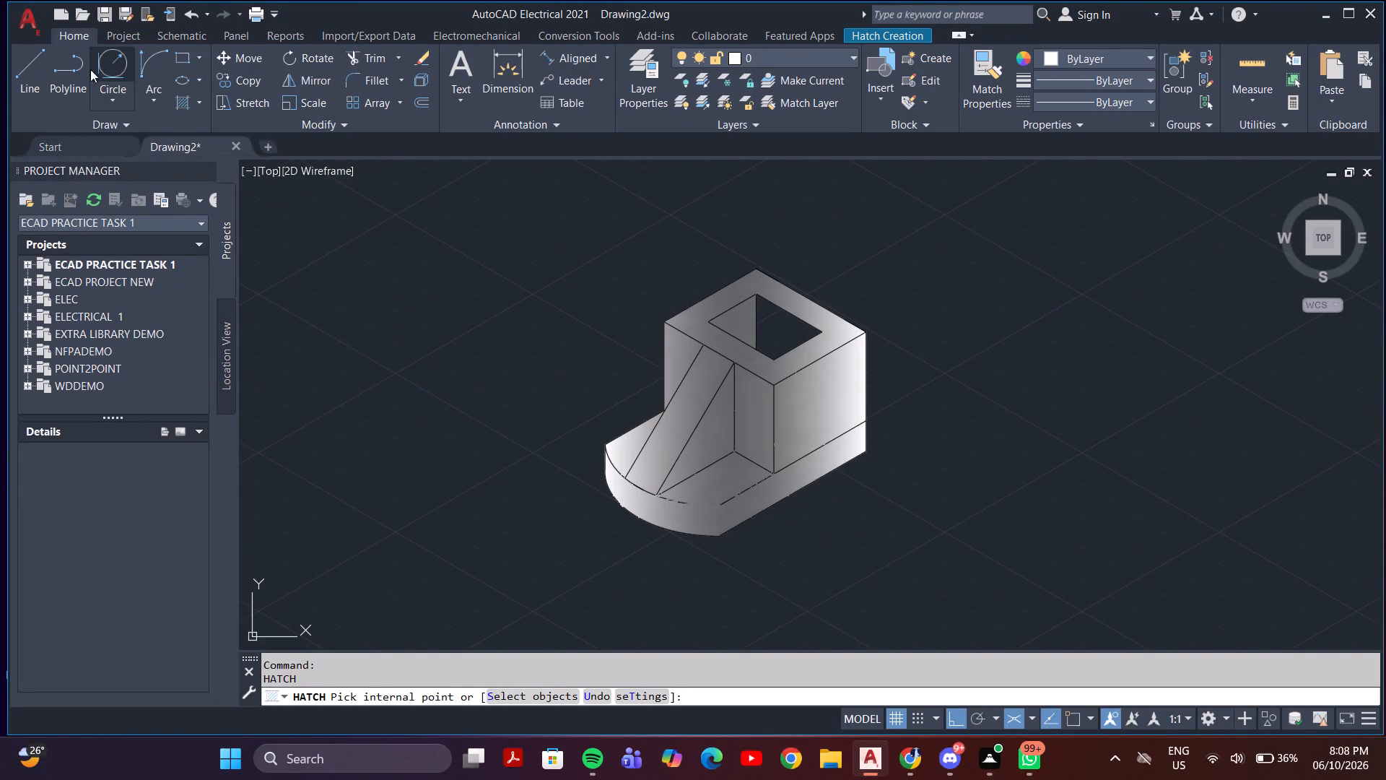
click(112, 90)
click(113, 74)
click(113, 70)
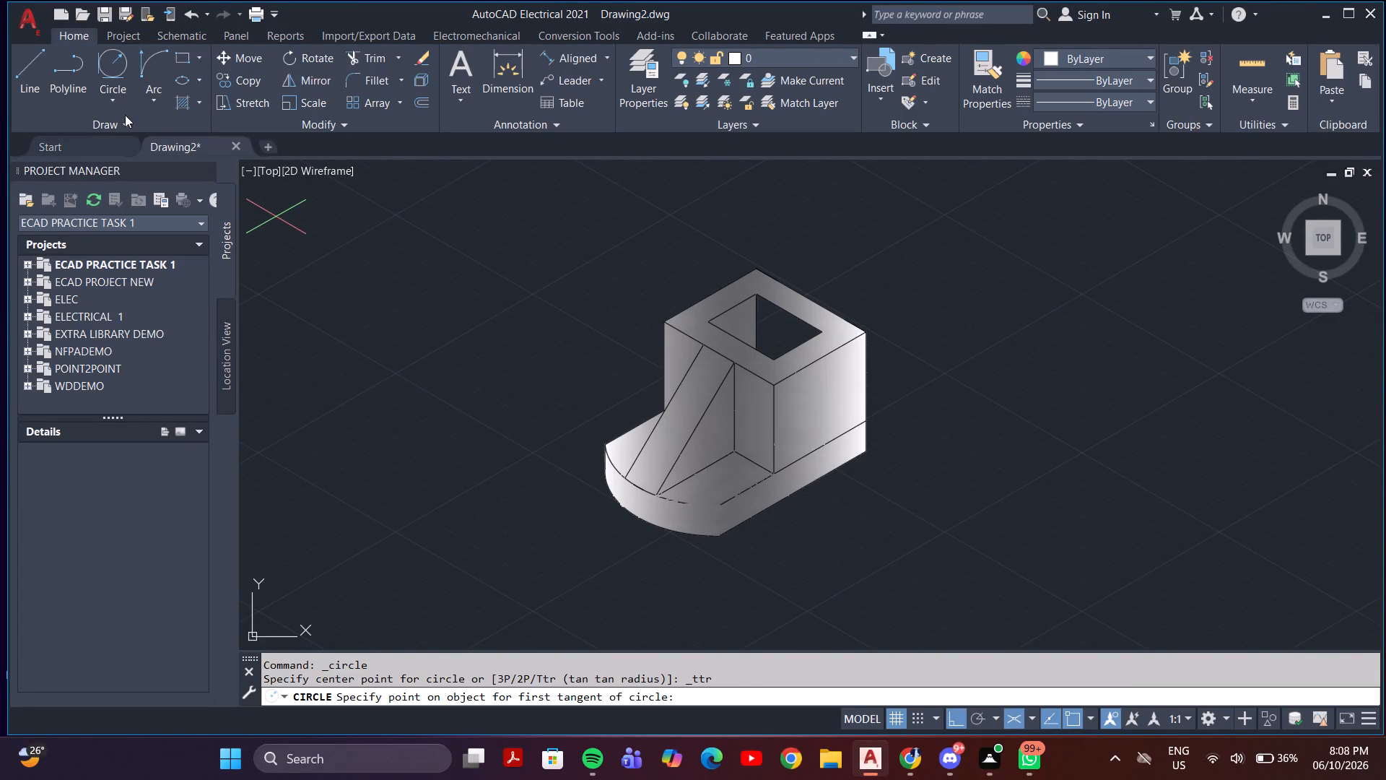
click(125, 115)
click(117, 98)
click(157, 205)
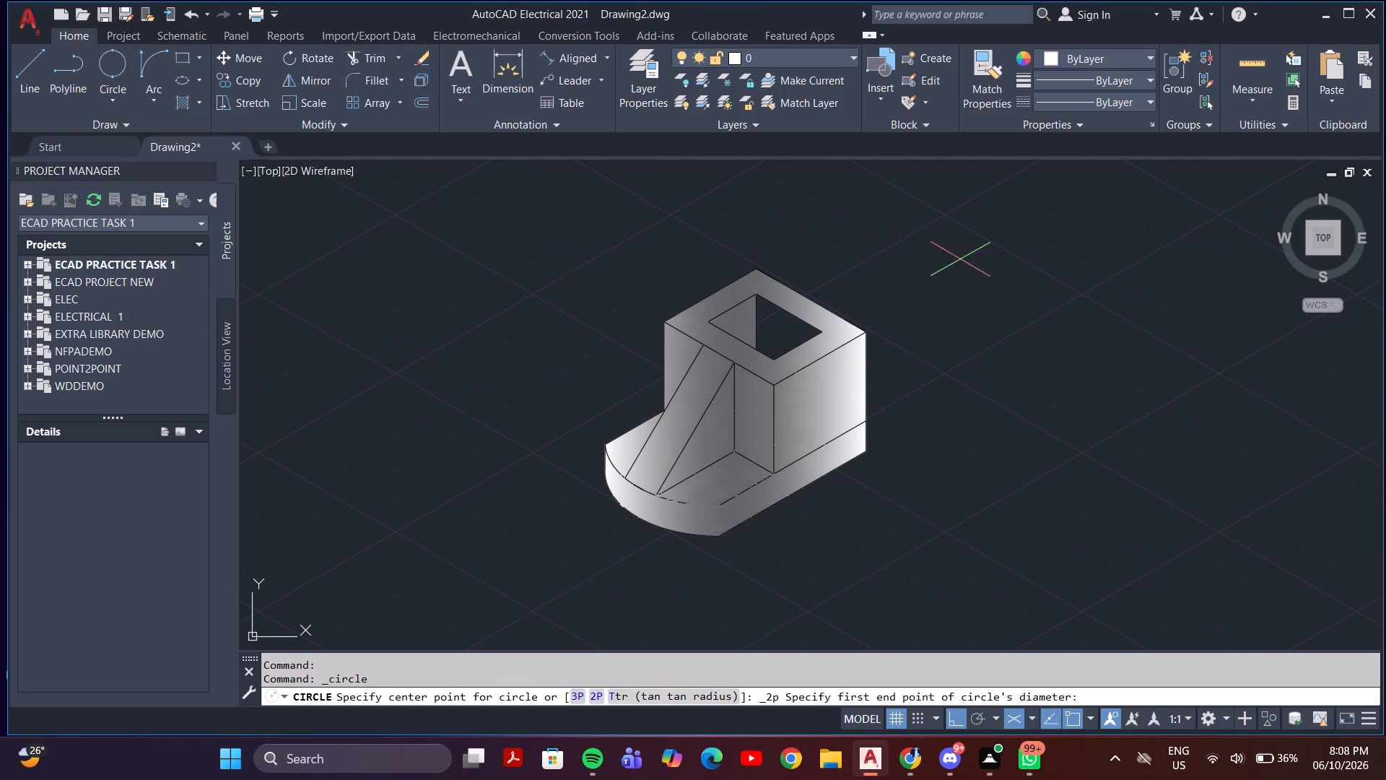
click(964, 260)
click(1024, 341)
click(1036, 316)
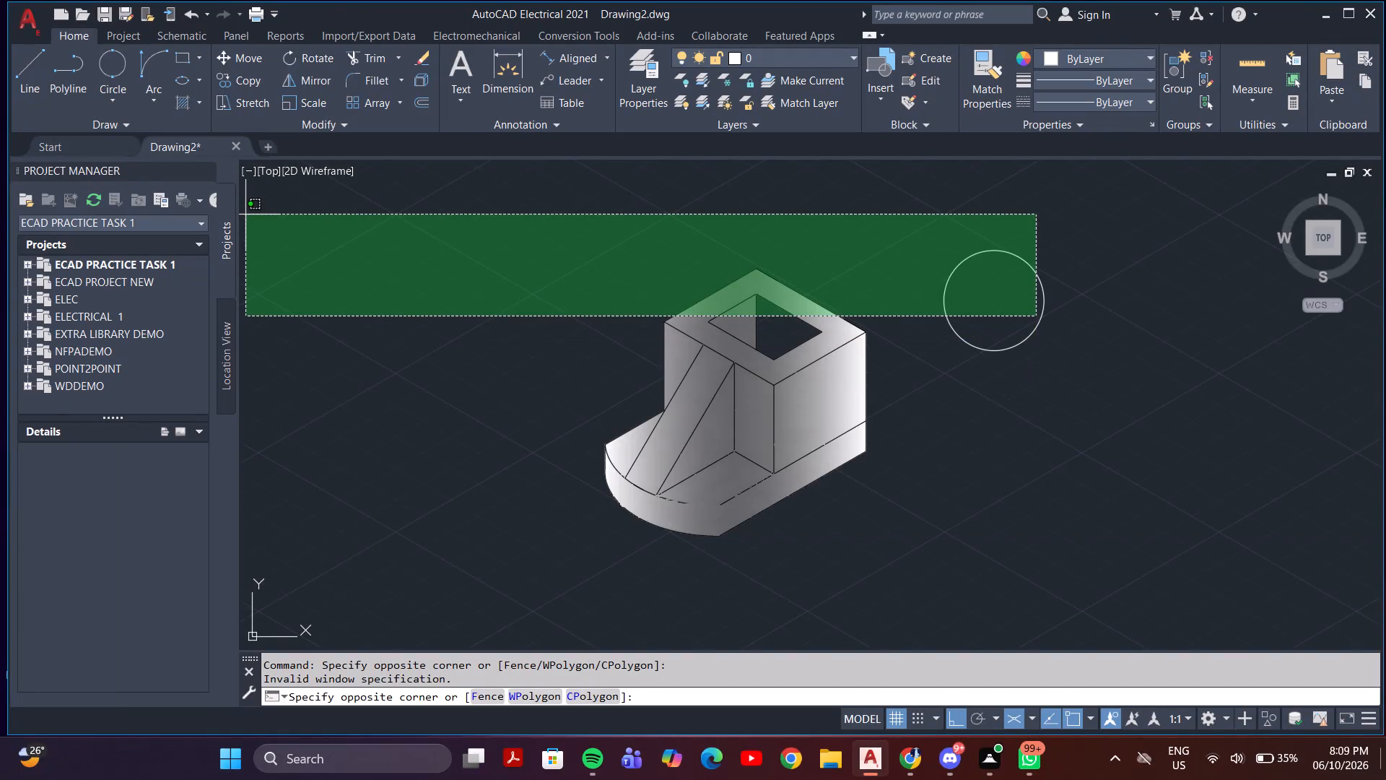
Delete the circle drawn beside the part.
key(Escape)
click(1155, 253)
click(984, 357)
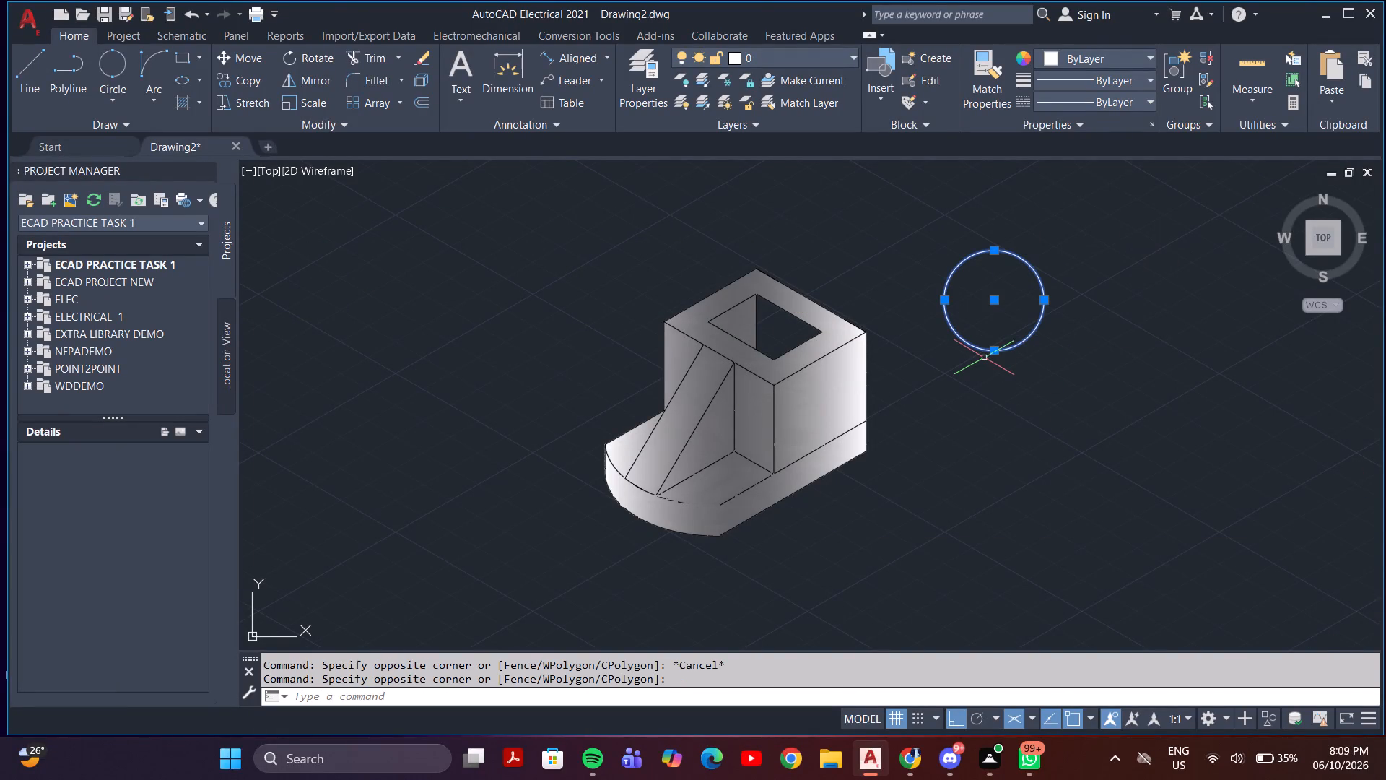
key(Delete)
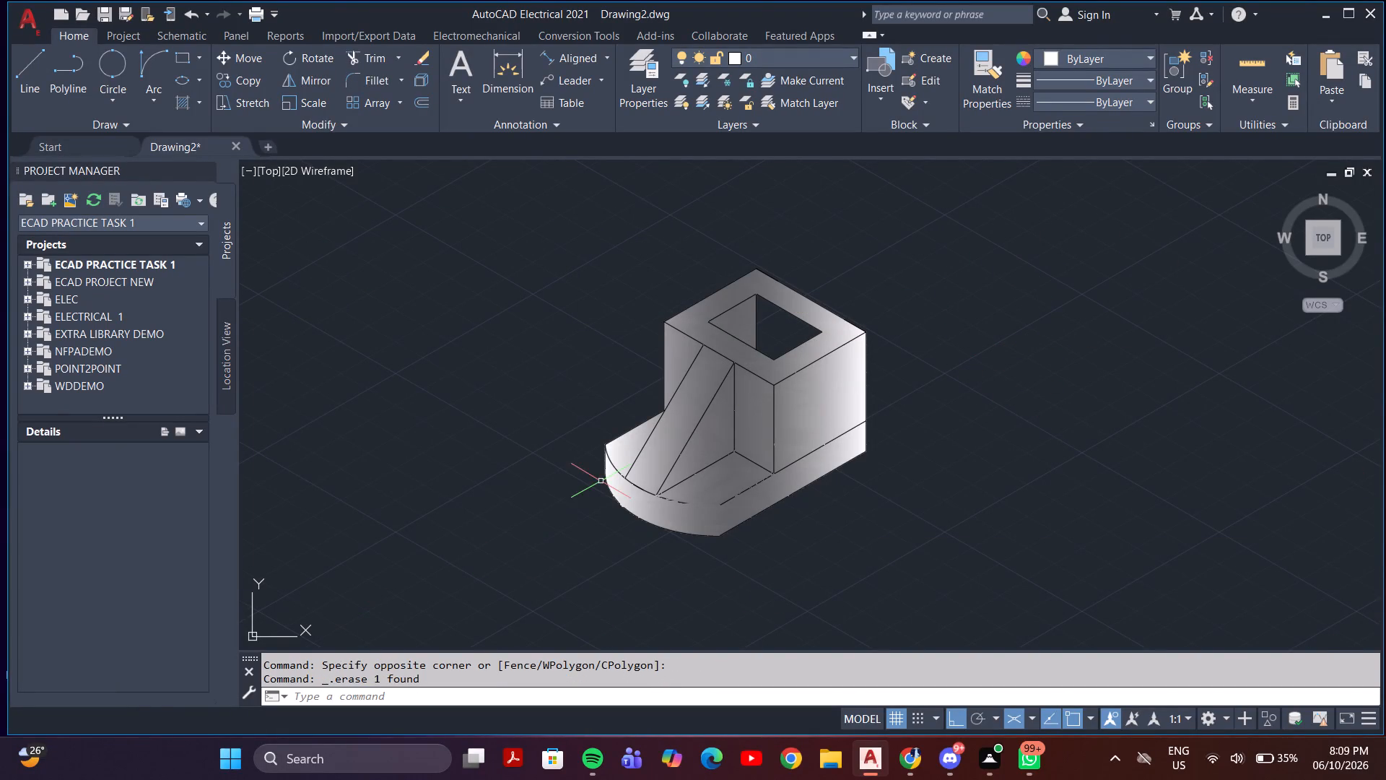
Delete the gradient hatch from the part, leaving only its black edge lines, and dismiss the chat notification.
middle_drag(583, 530, 628, 537)
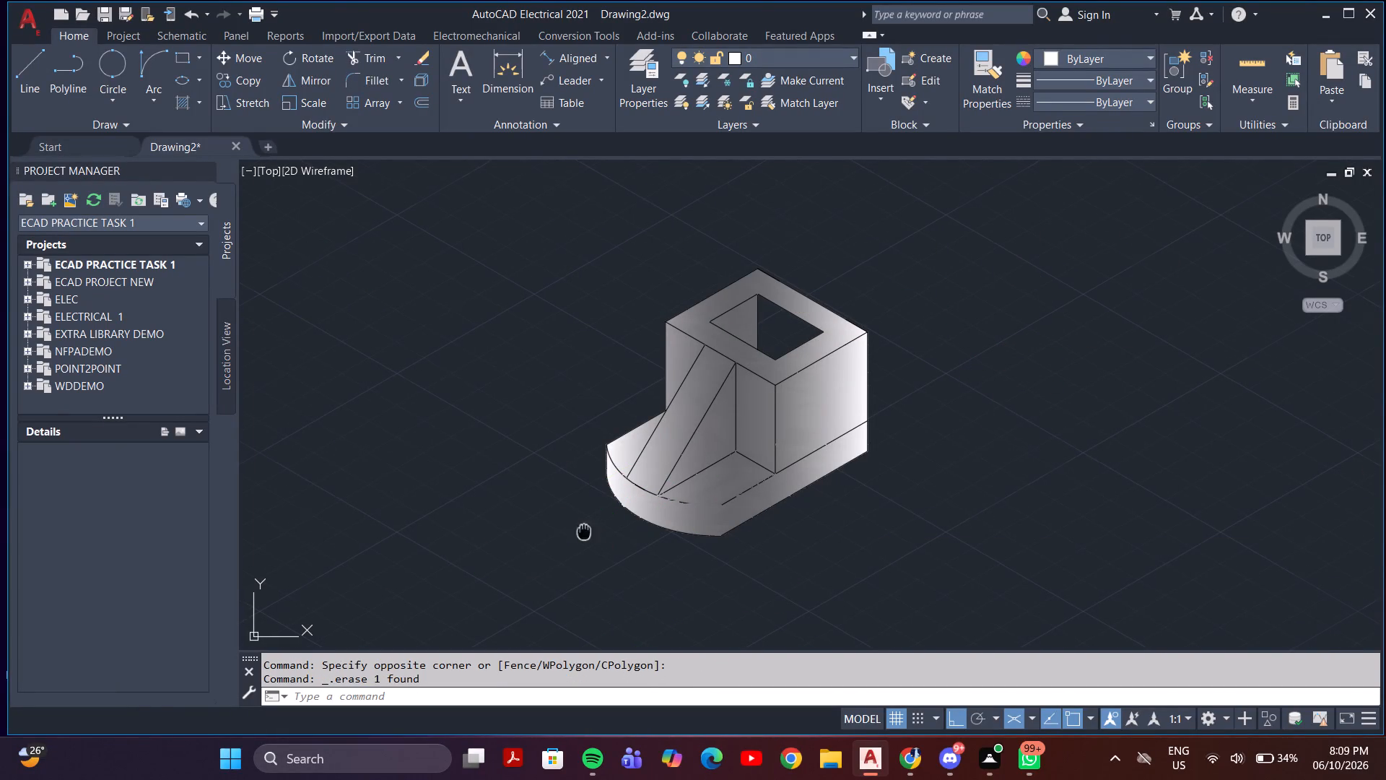
middle_drag(628, 537, 672, 550)
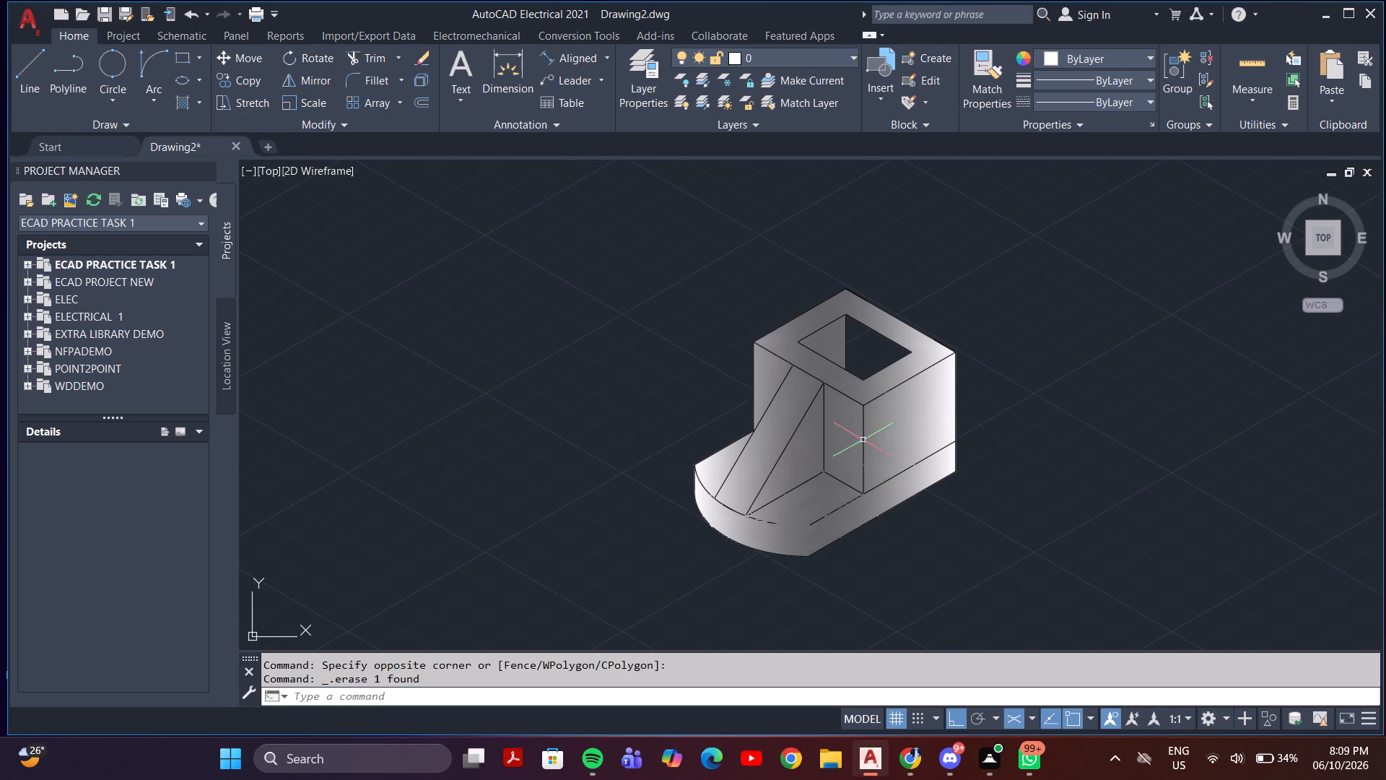
click(905, 425)
key(Delete)
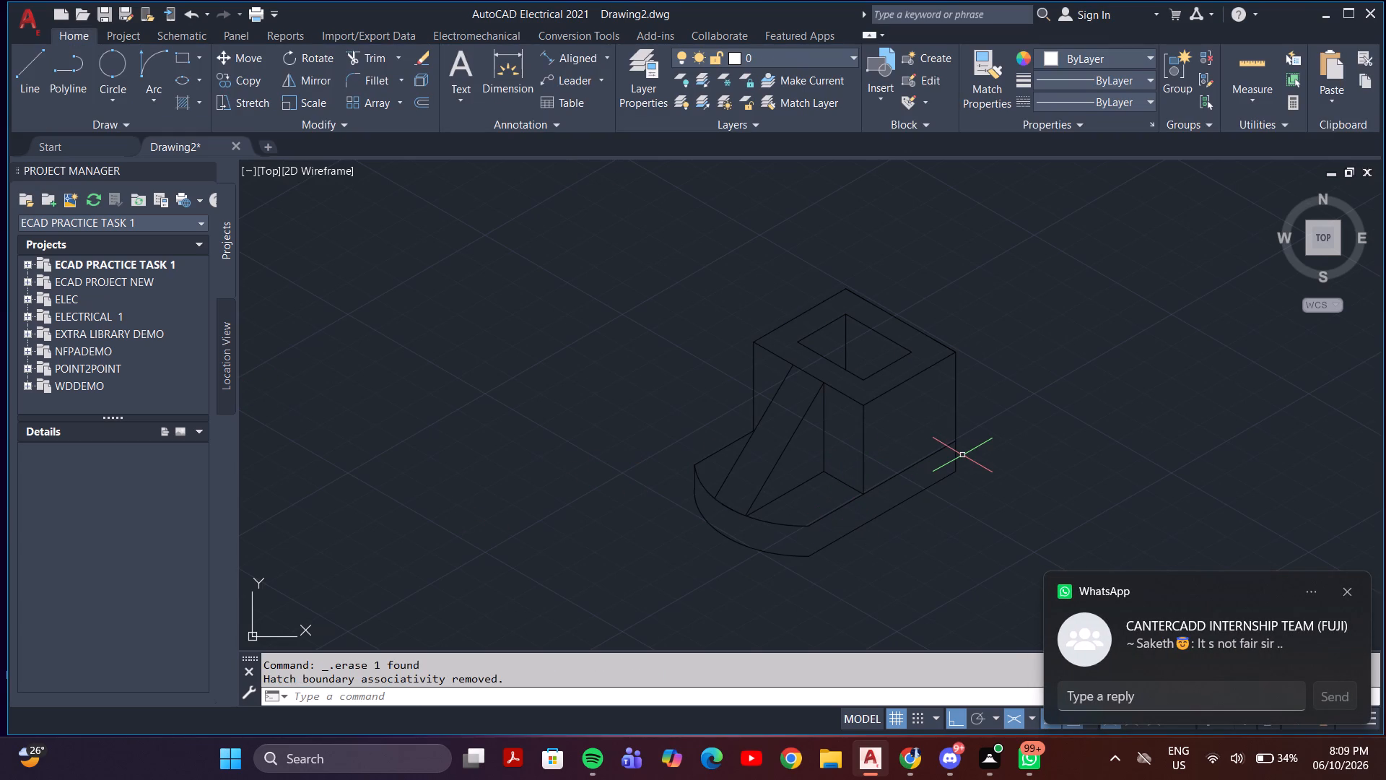
click(1349, 591)
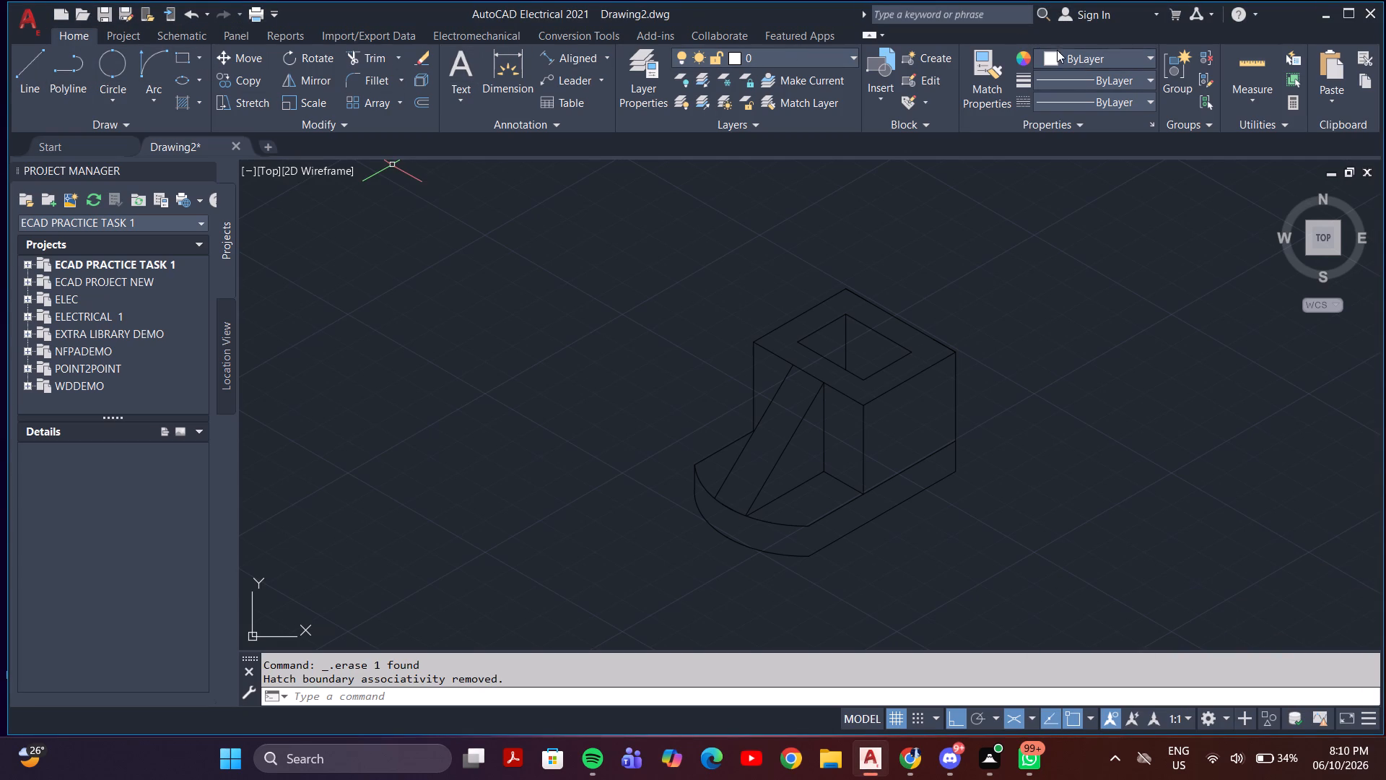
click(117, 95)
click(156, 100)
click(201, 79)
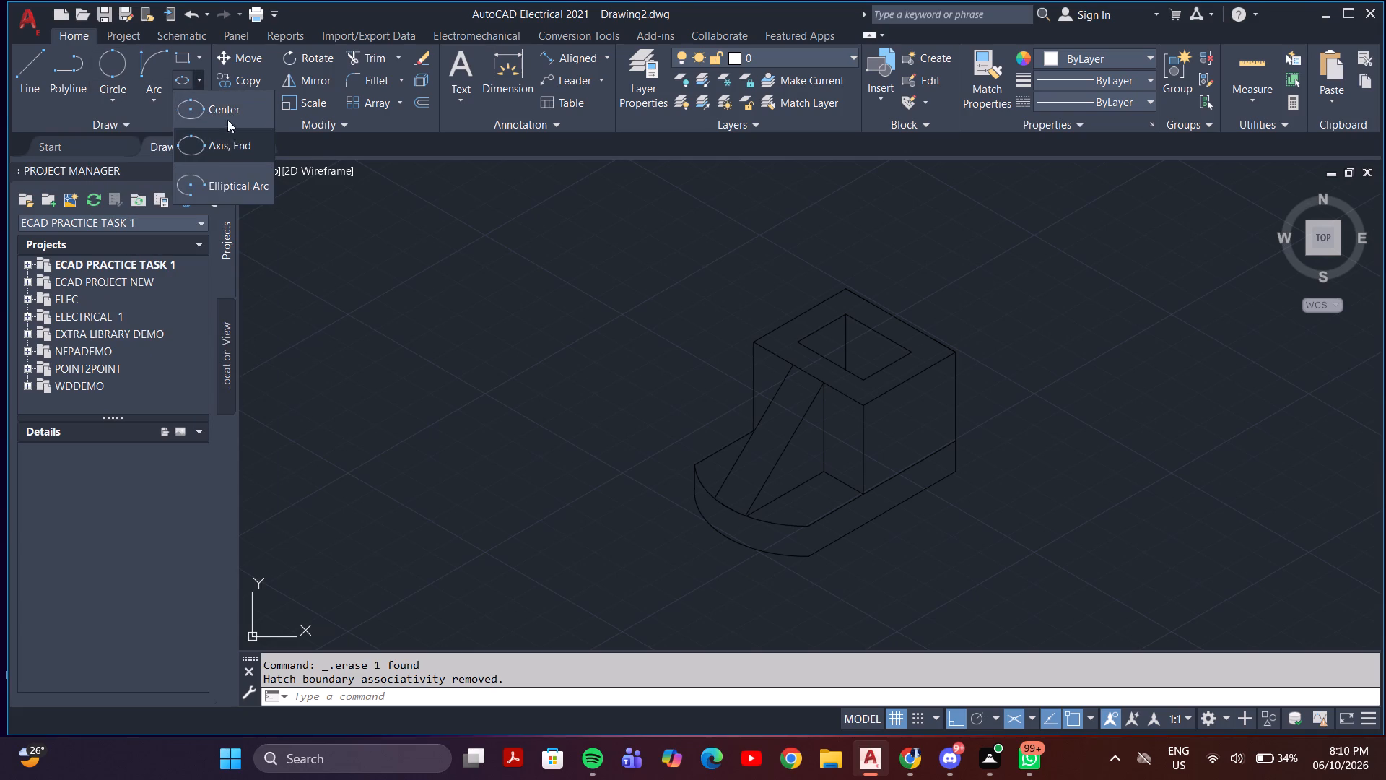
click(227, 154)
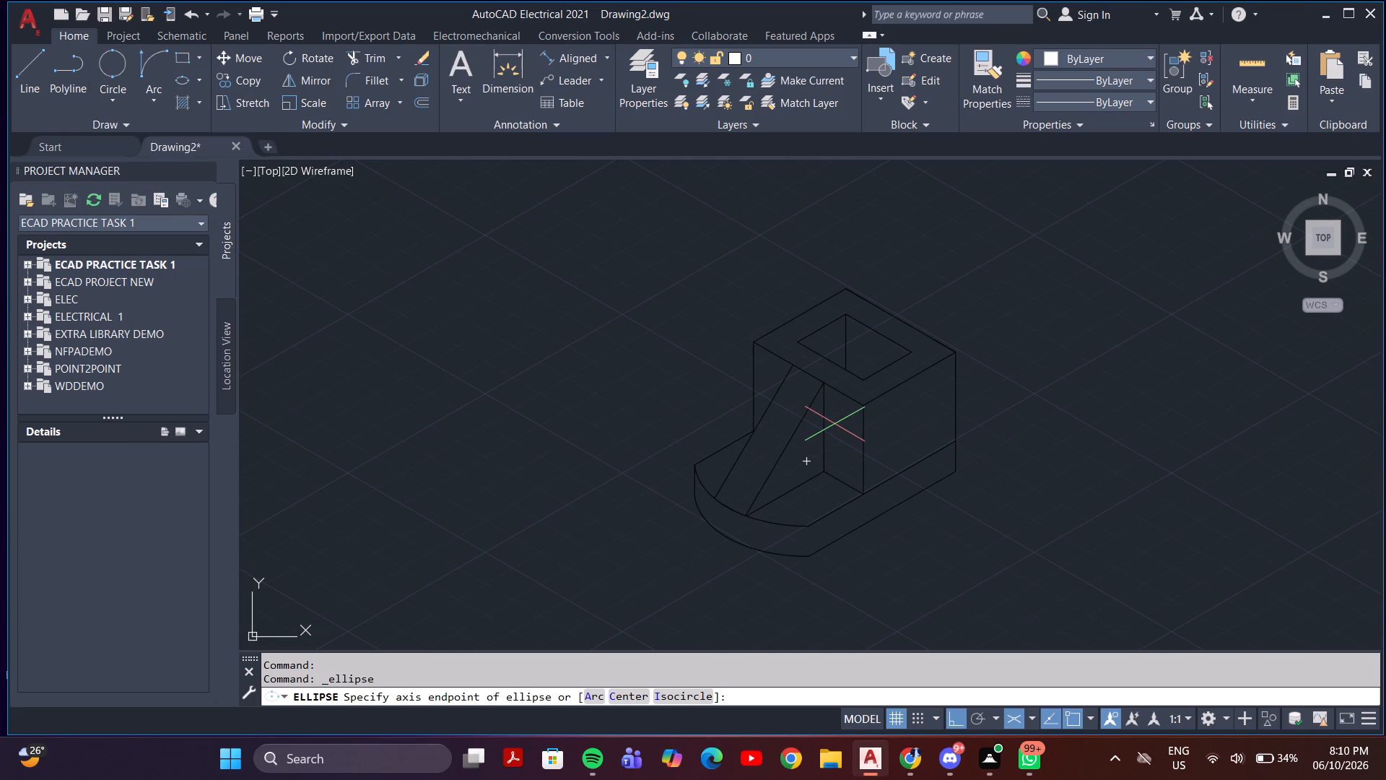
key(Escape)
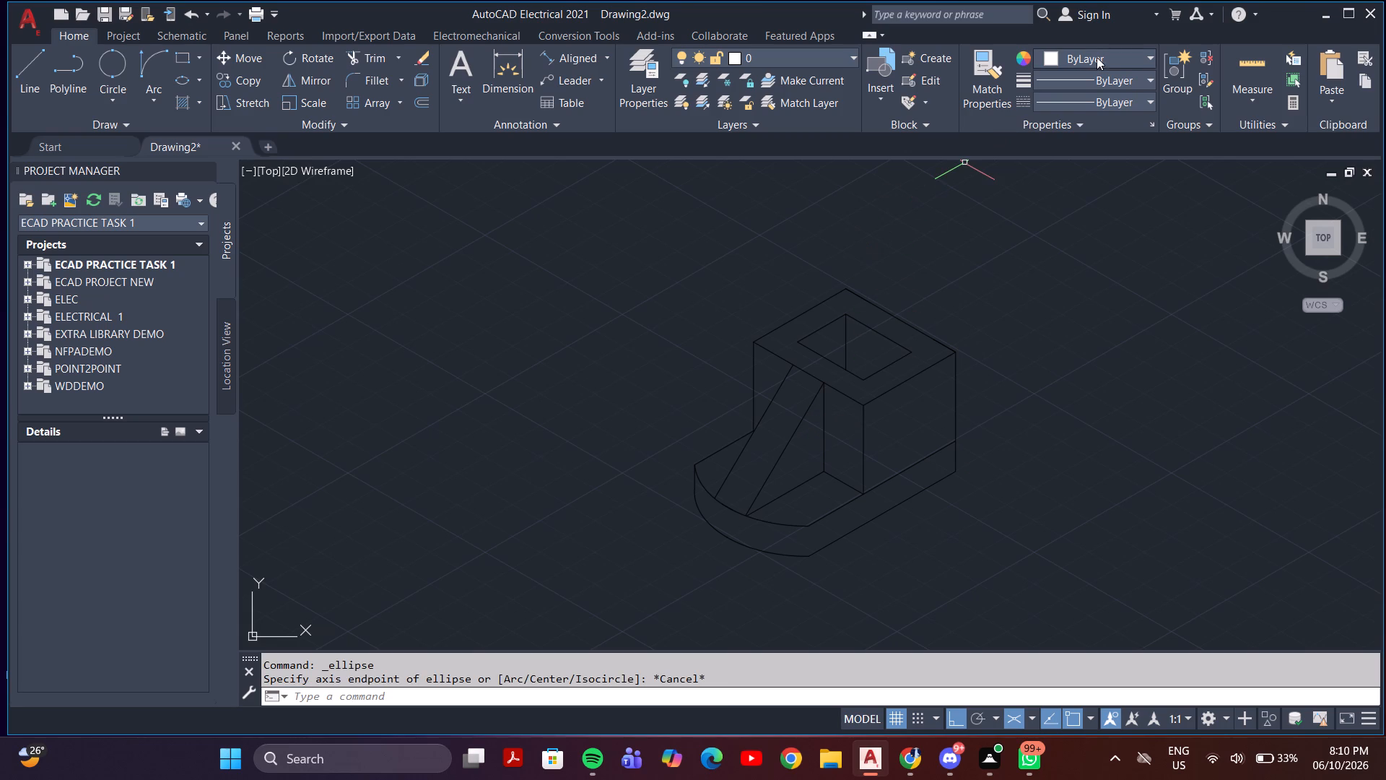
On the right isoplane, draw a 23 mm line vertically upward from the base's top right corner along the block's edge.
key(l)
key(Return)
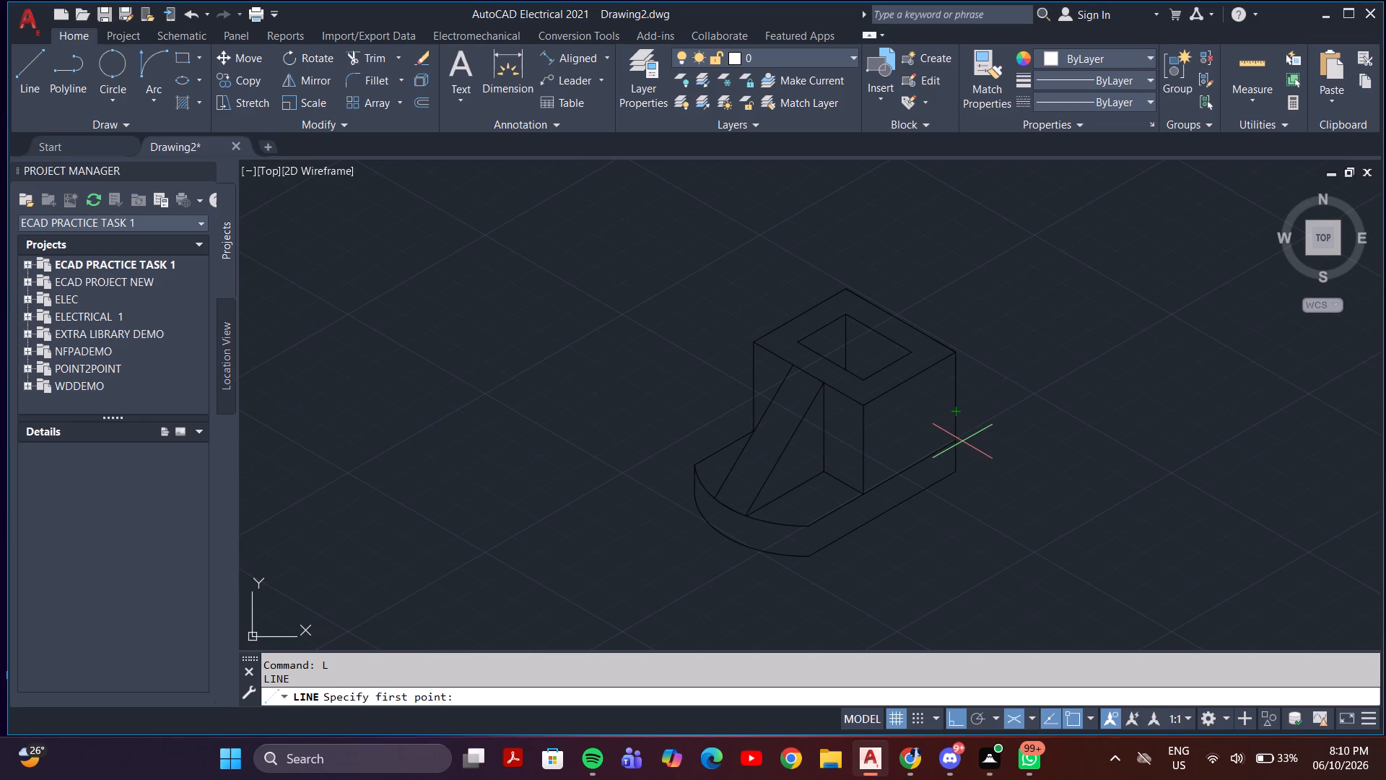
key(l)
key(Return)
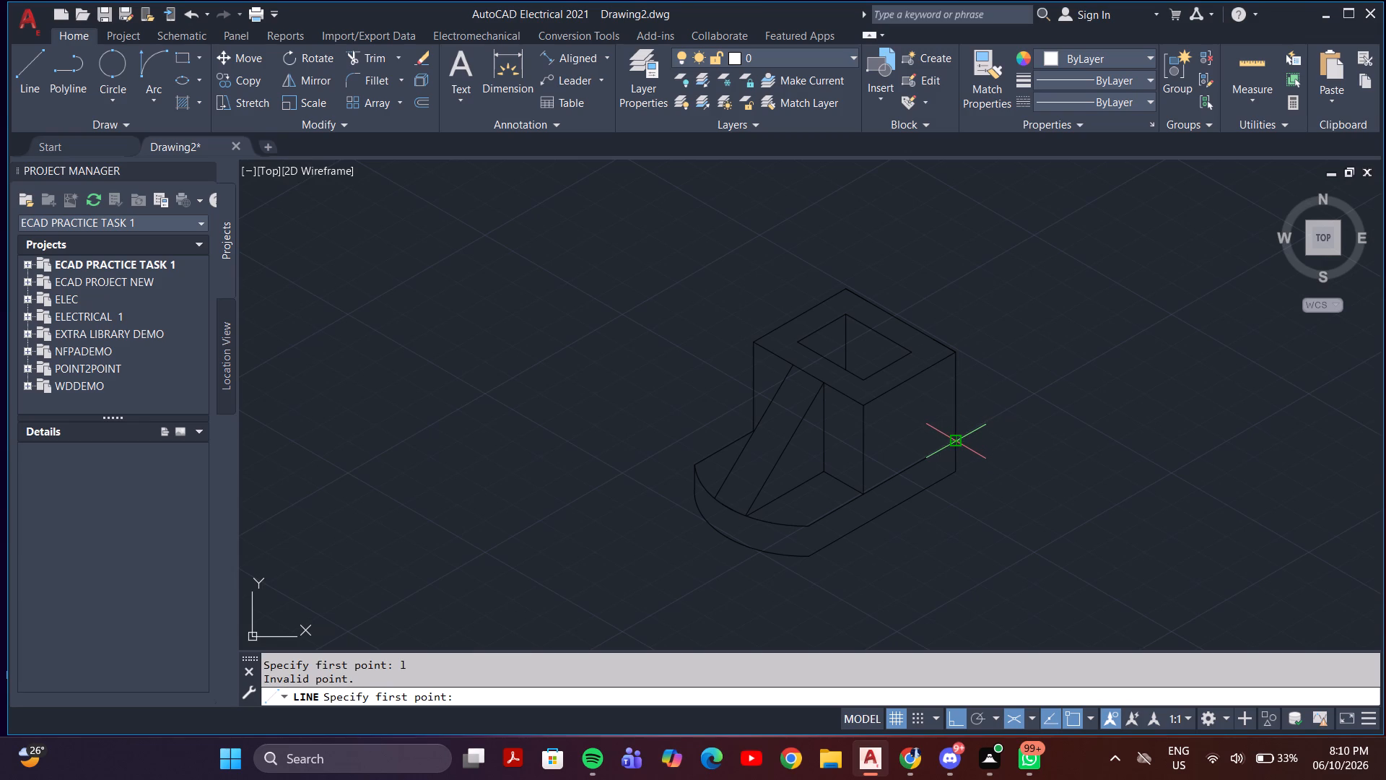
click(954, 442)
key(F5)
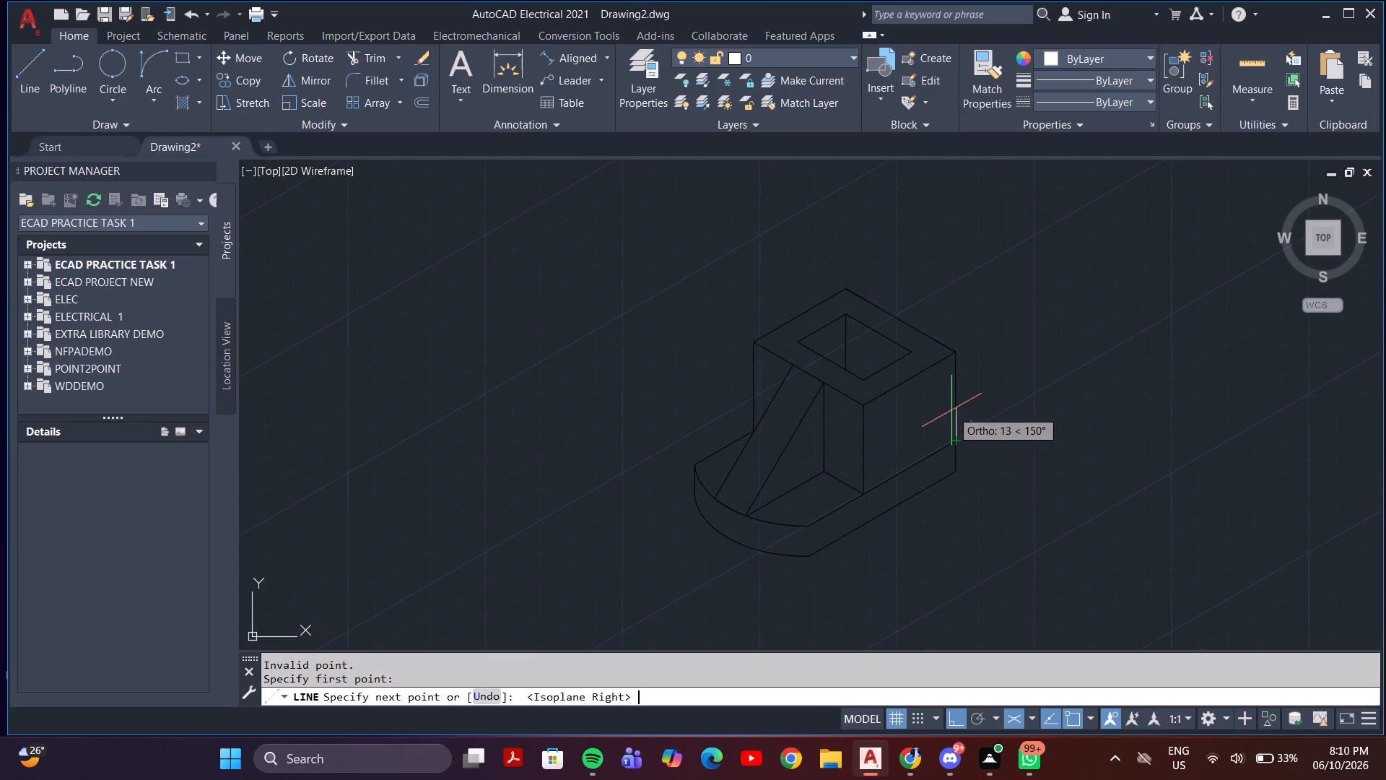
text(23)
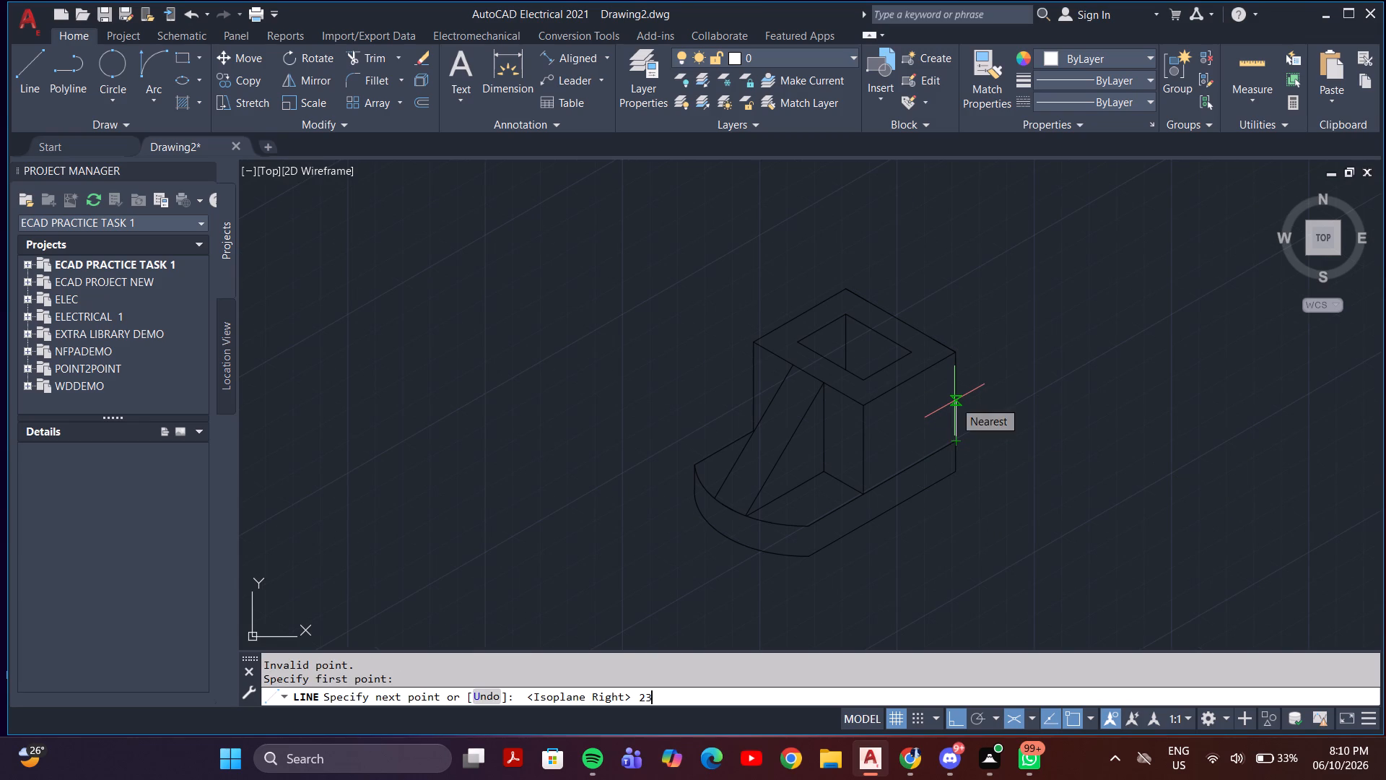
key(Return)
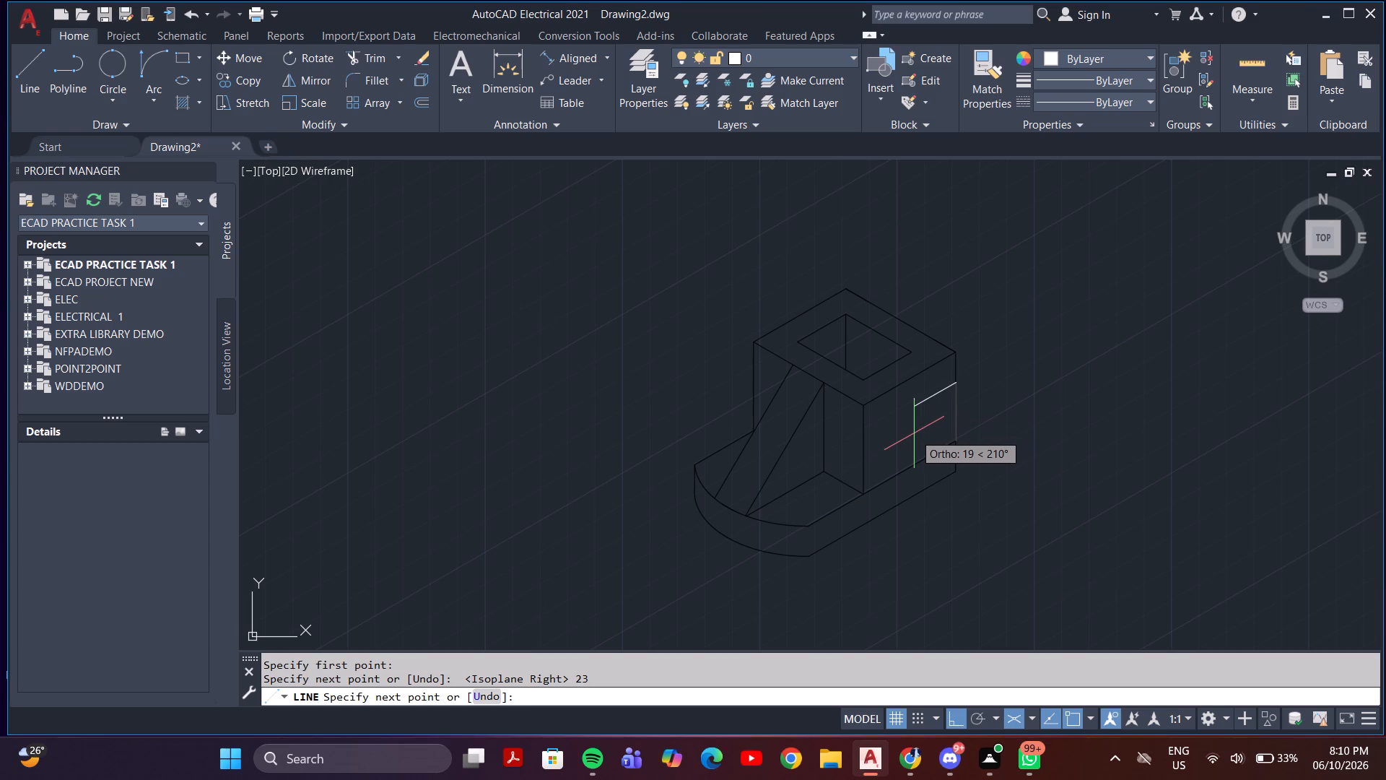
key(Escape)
Measure the block's right vertical edge from the base's top corner to the block's top corner using a linear dimension, without placing it.
scroll(897, 344, up, 2)
middle_drag(902, 355, 903, 355)
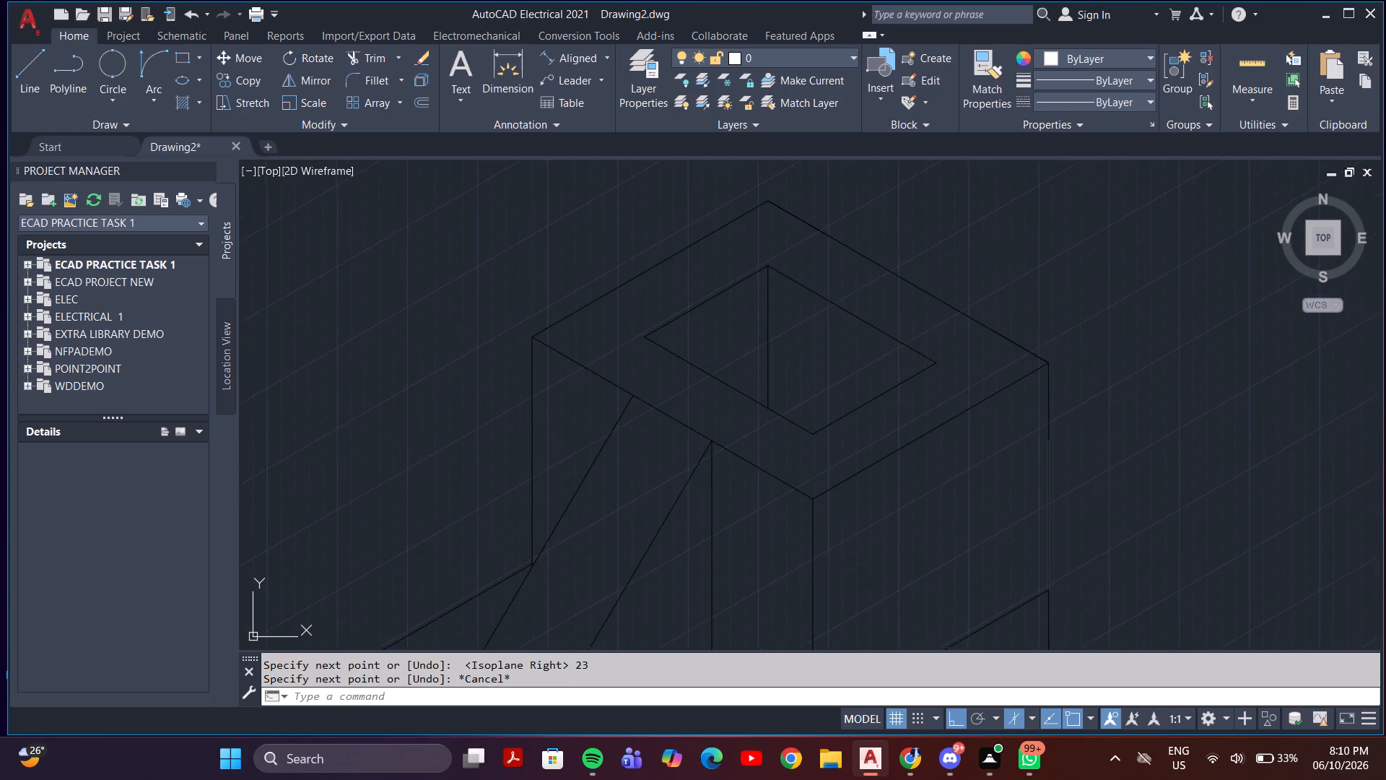
middle_drag(903, 355, 784, 255)
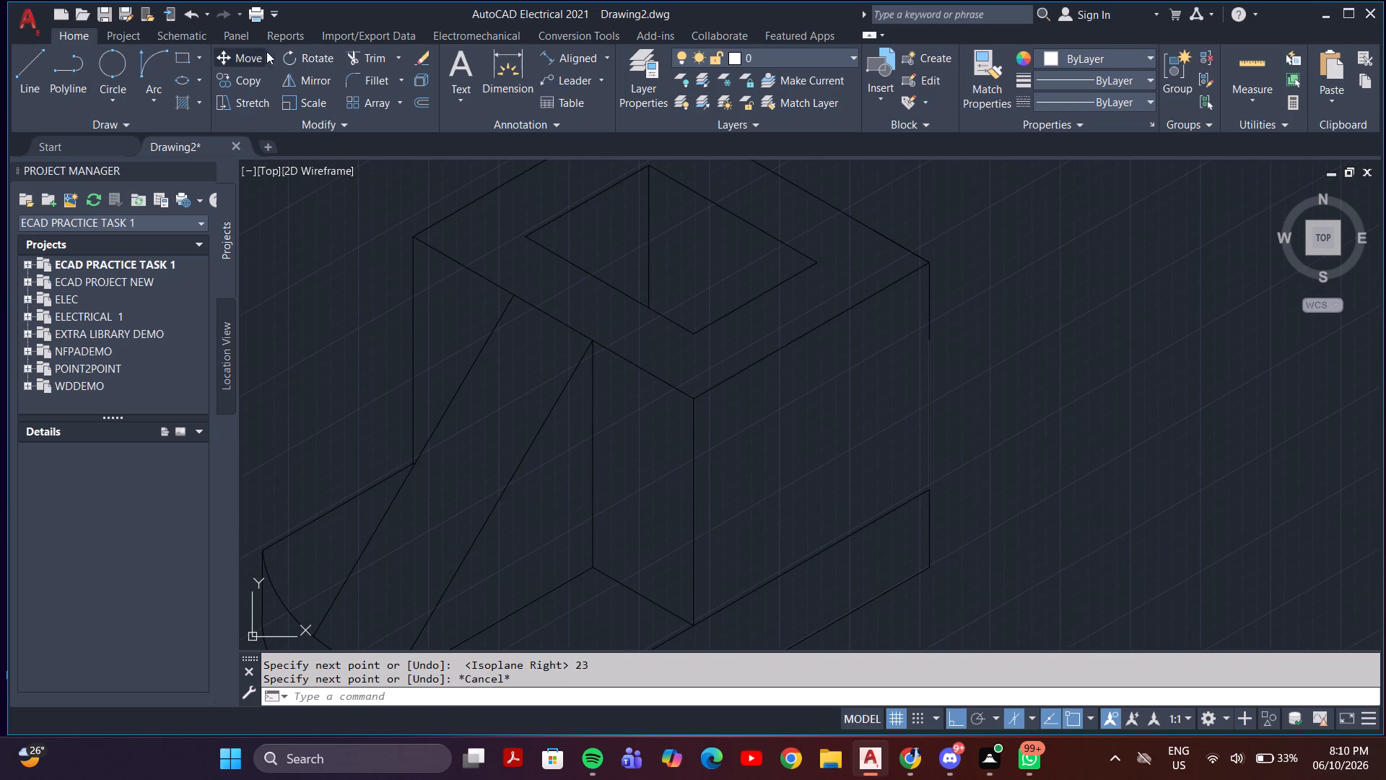
click(557, 59)
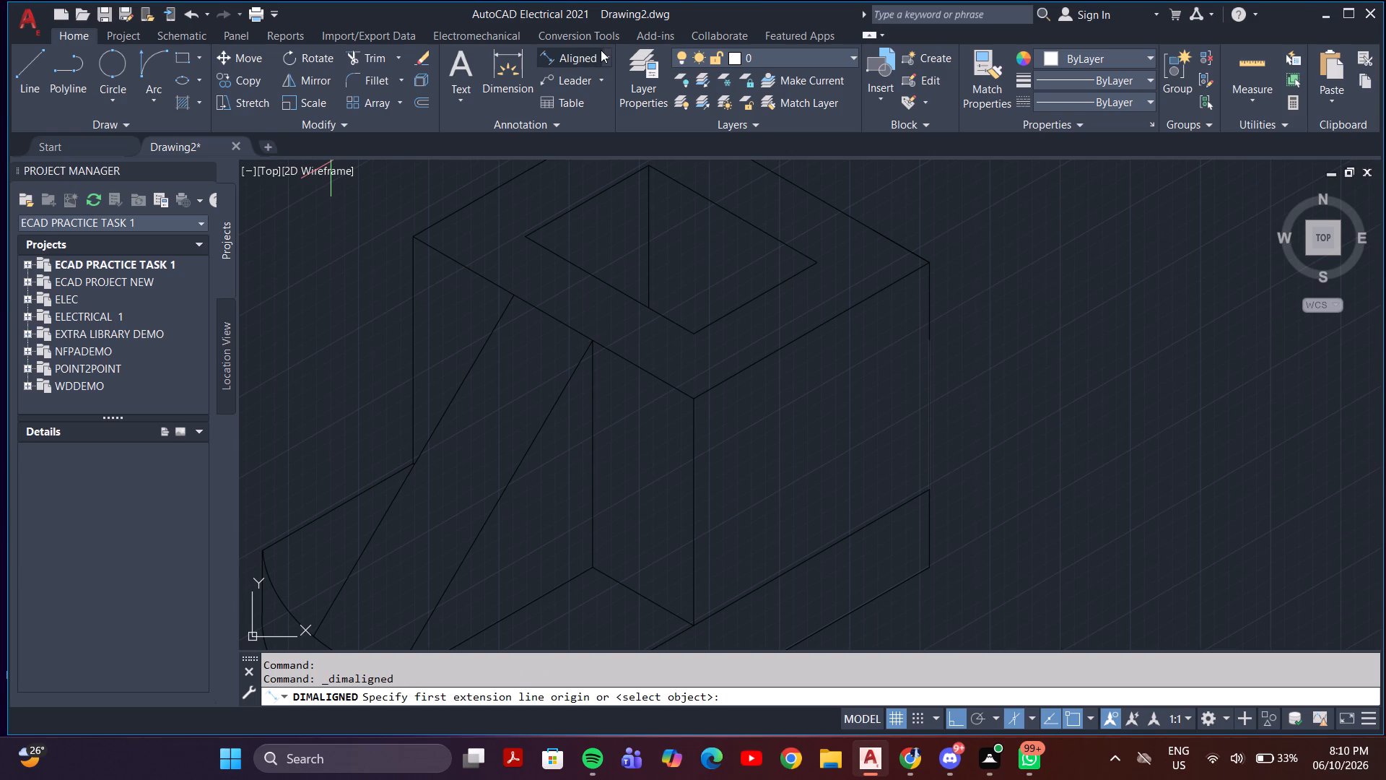
click(604, 51)
click(596, 92)
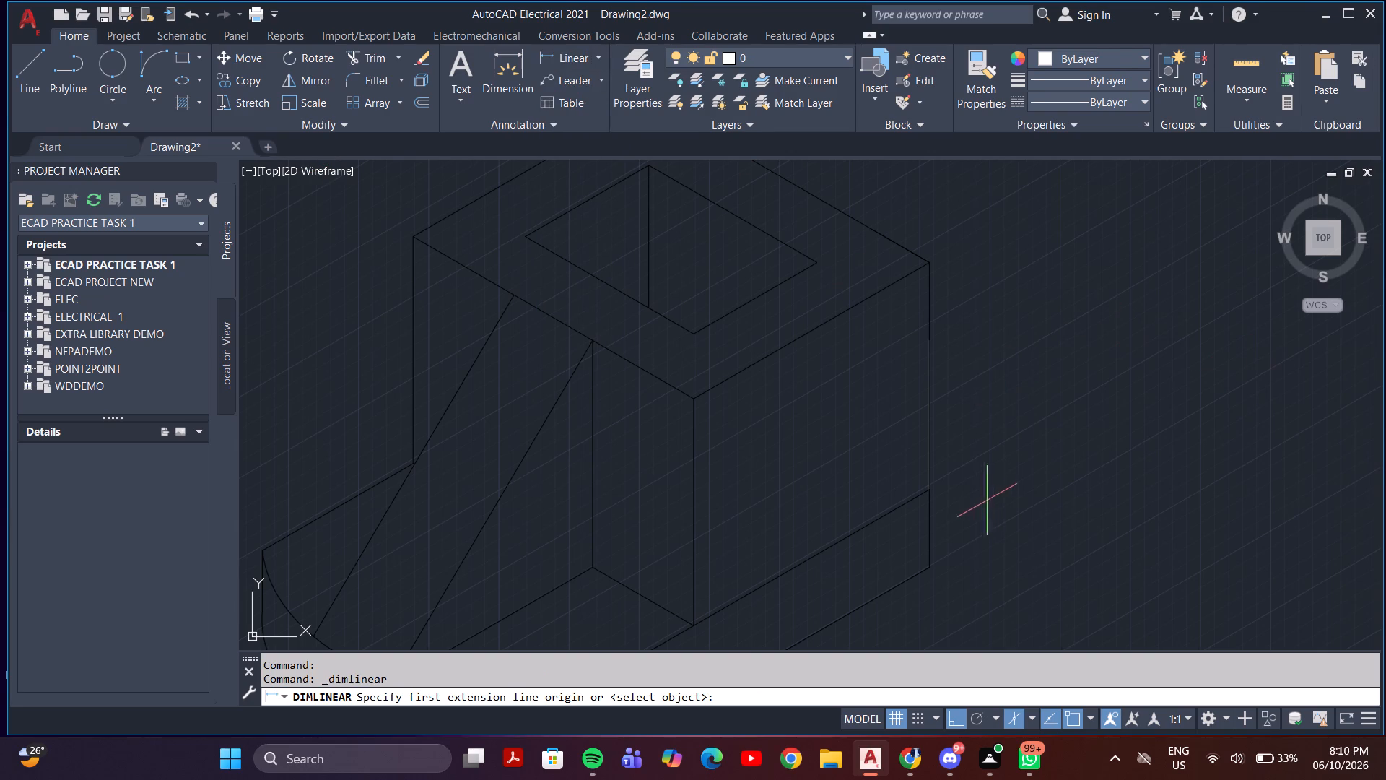
click(932, 487)
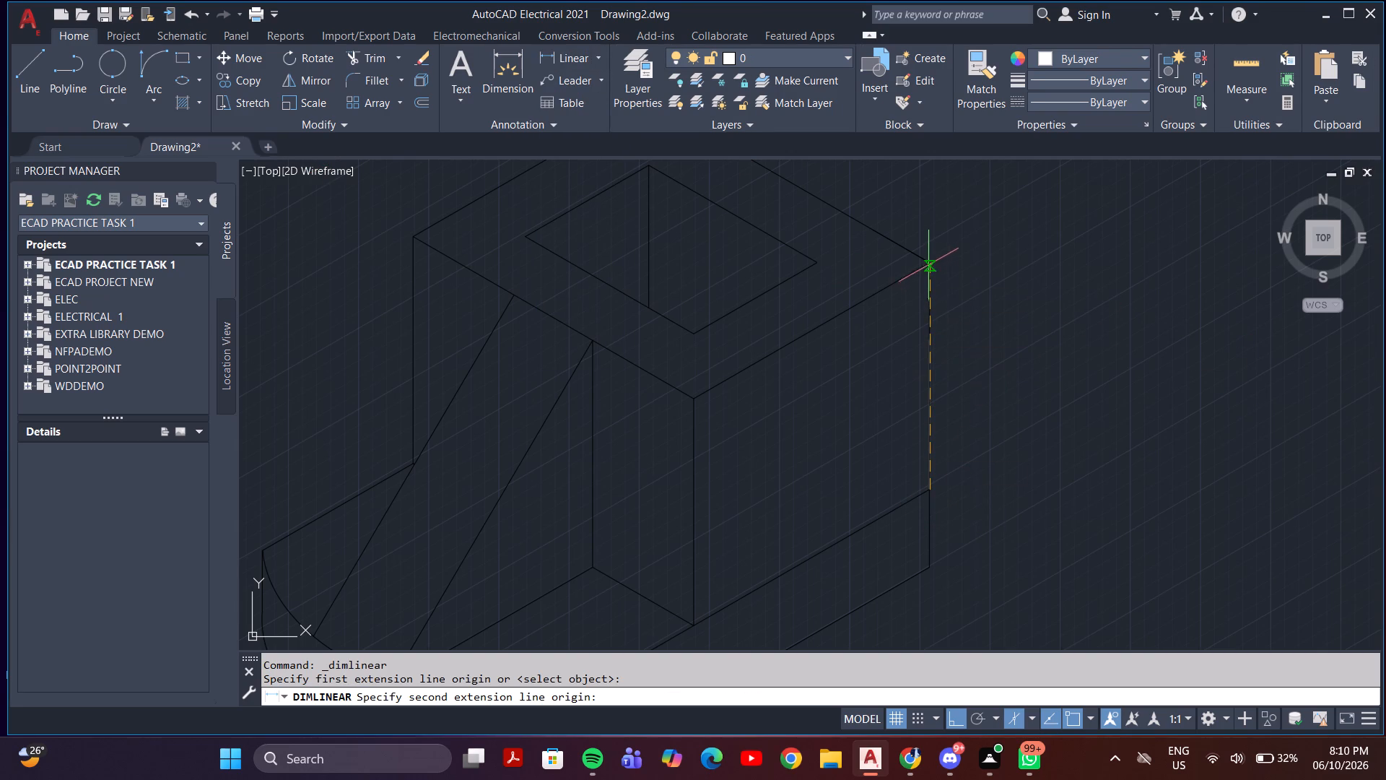
click(928, 259)
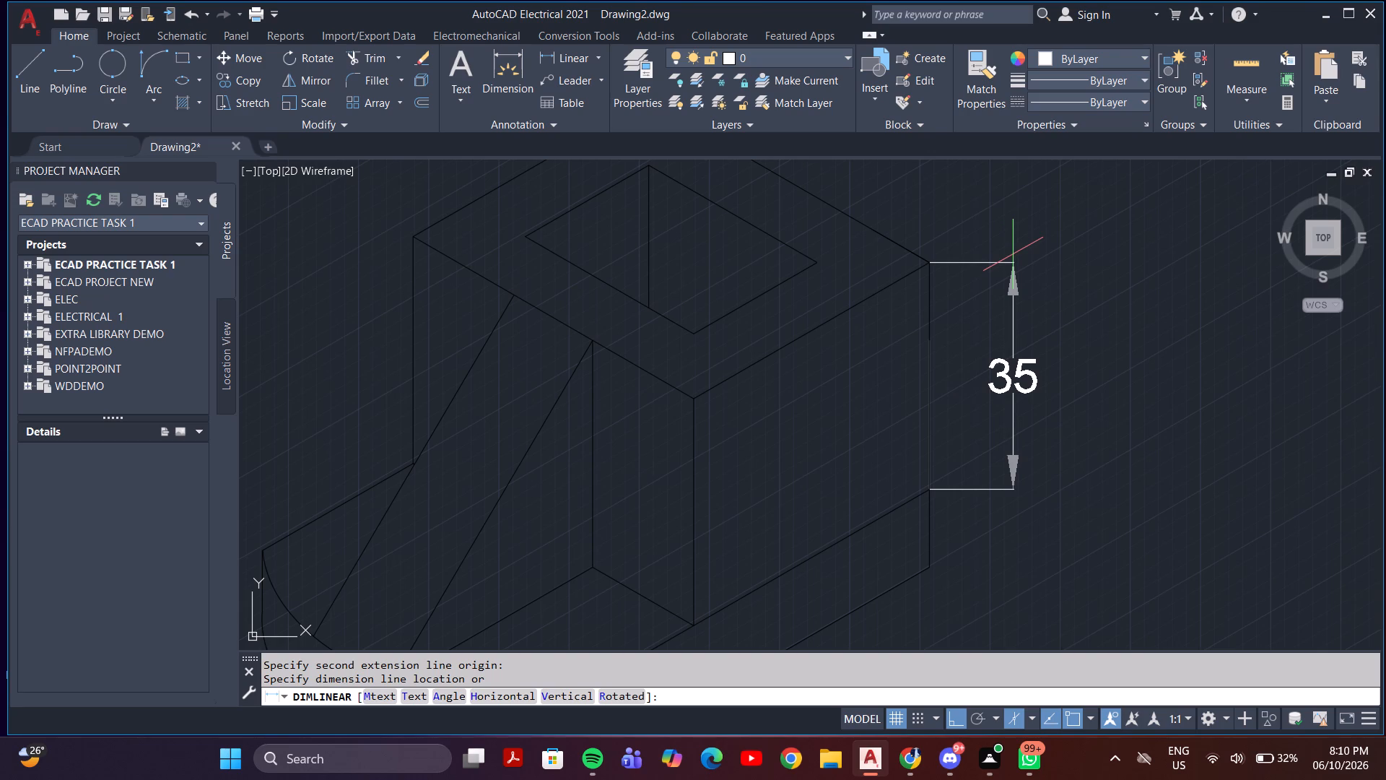
key(Escape)
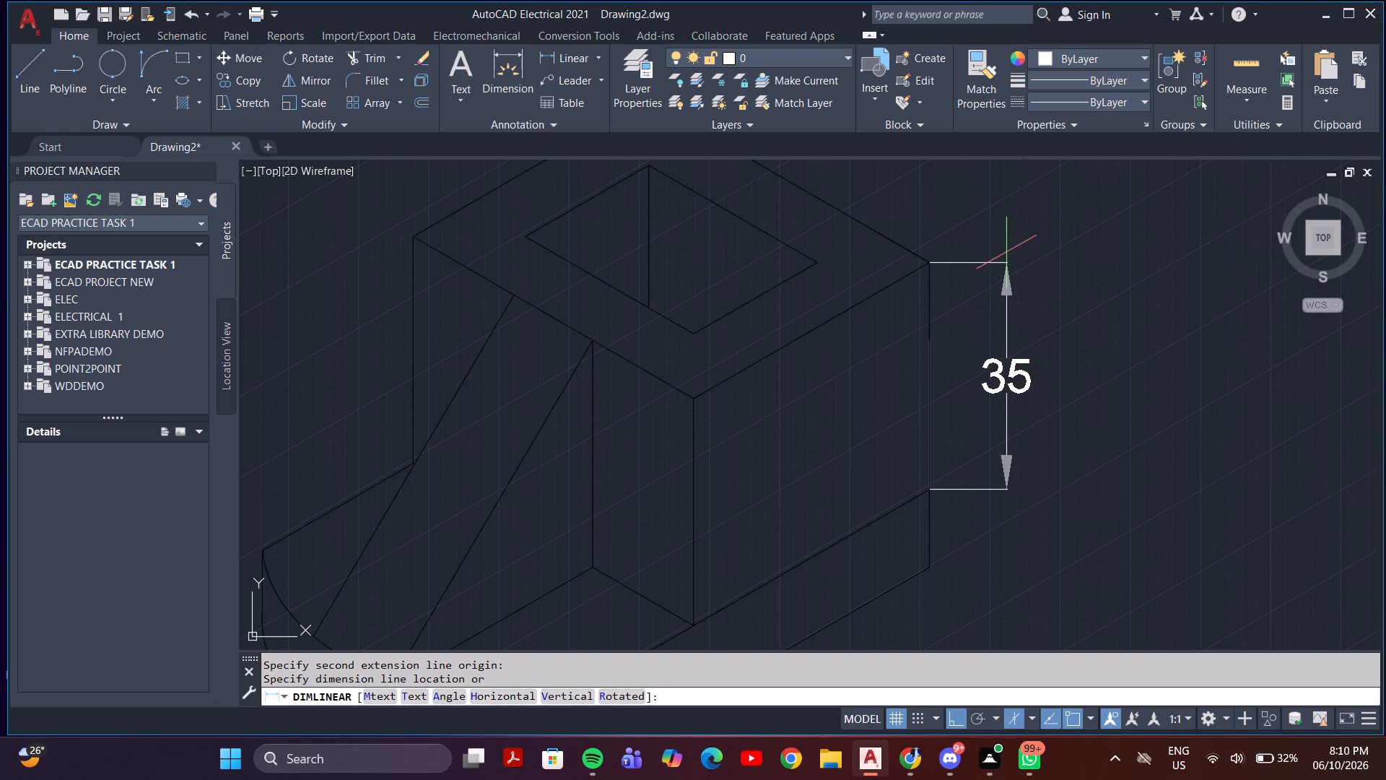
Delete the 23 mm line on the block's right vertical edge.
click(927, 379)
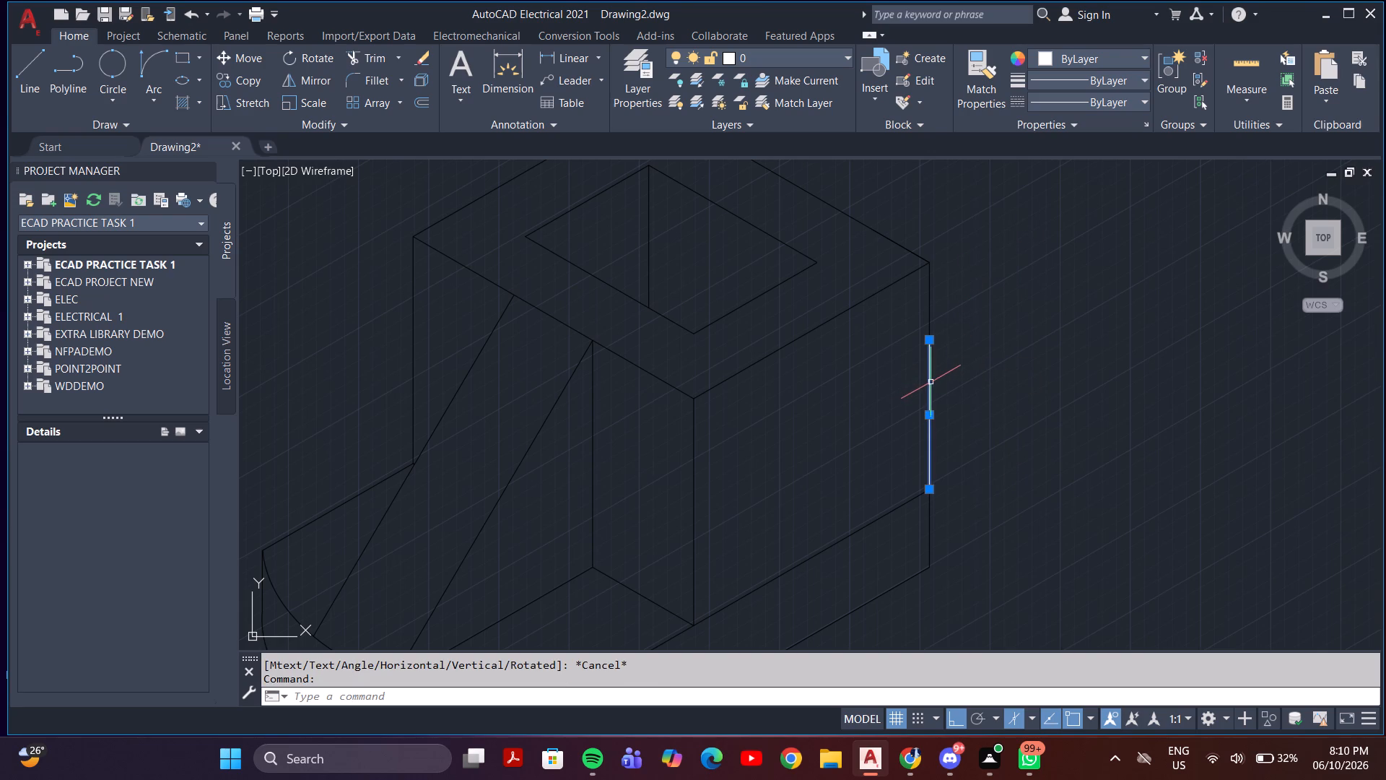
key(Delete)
Draw a 23 mm line vertically upward from the bottom right corner of the base.
key(l)
key(Return)
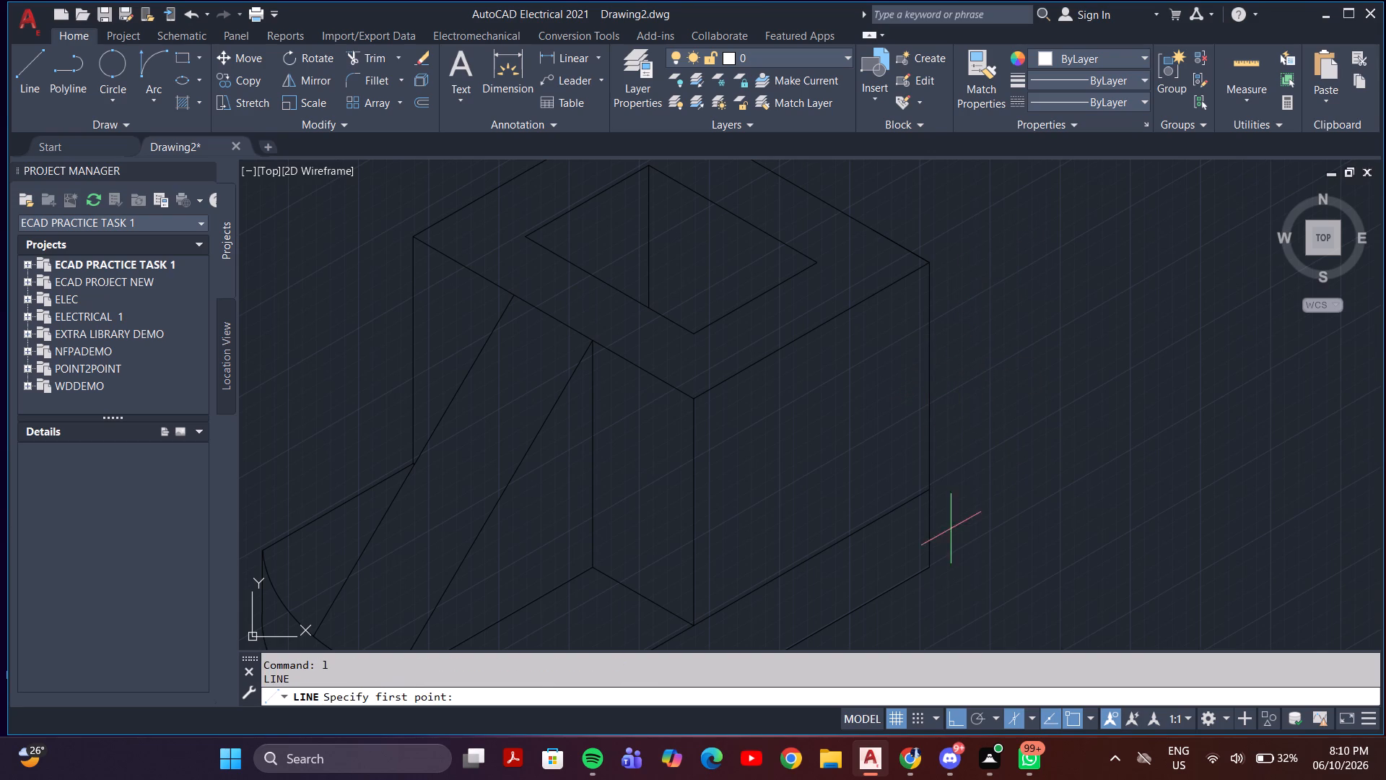
click(931, 567)
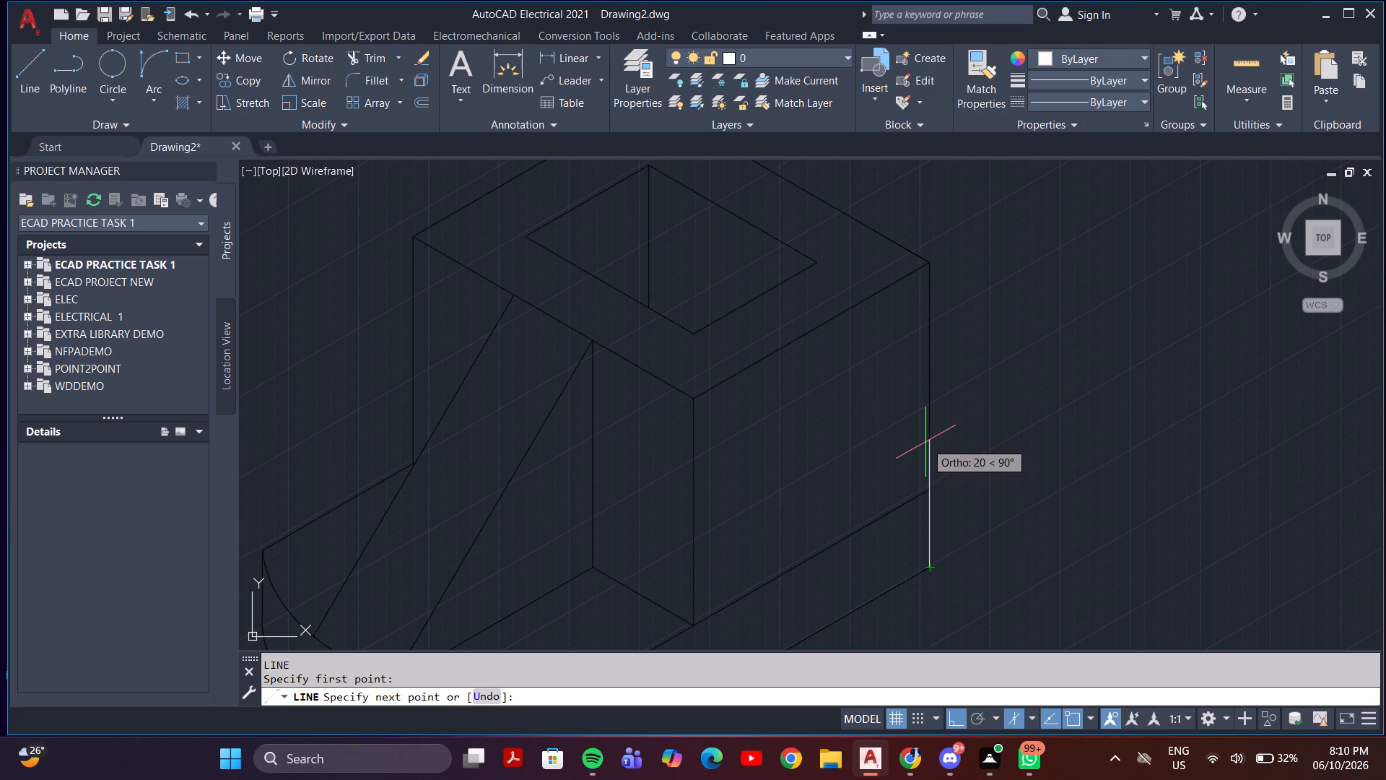
text(23)
key(Return)
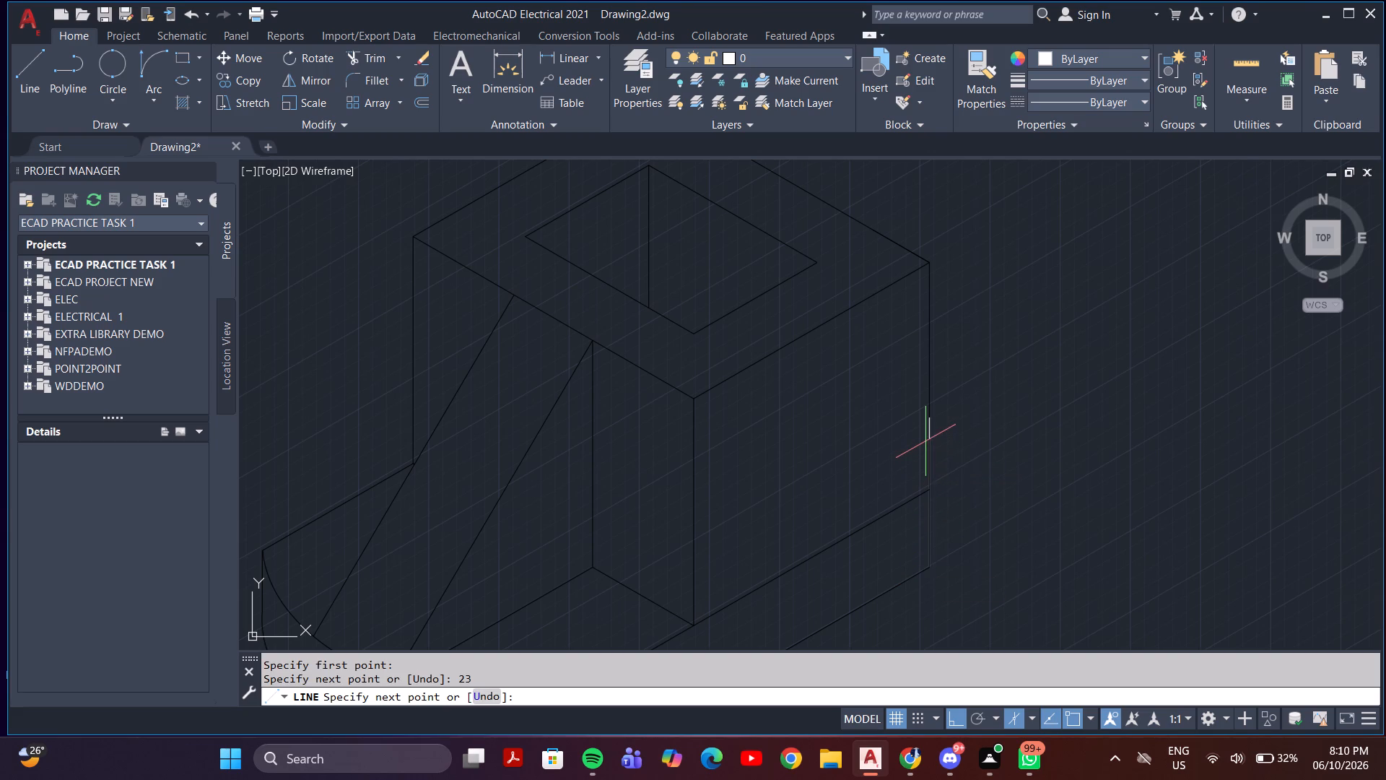
middle_drag(817, 479, 806, 456)
key(Escape)
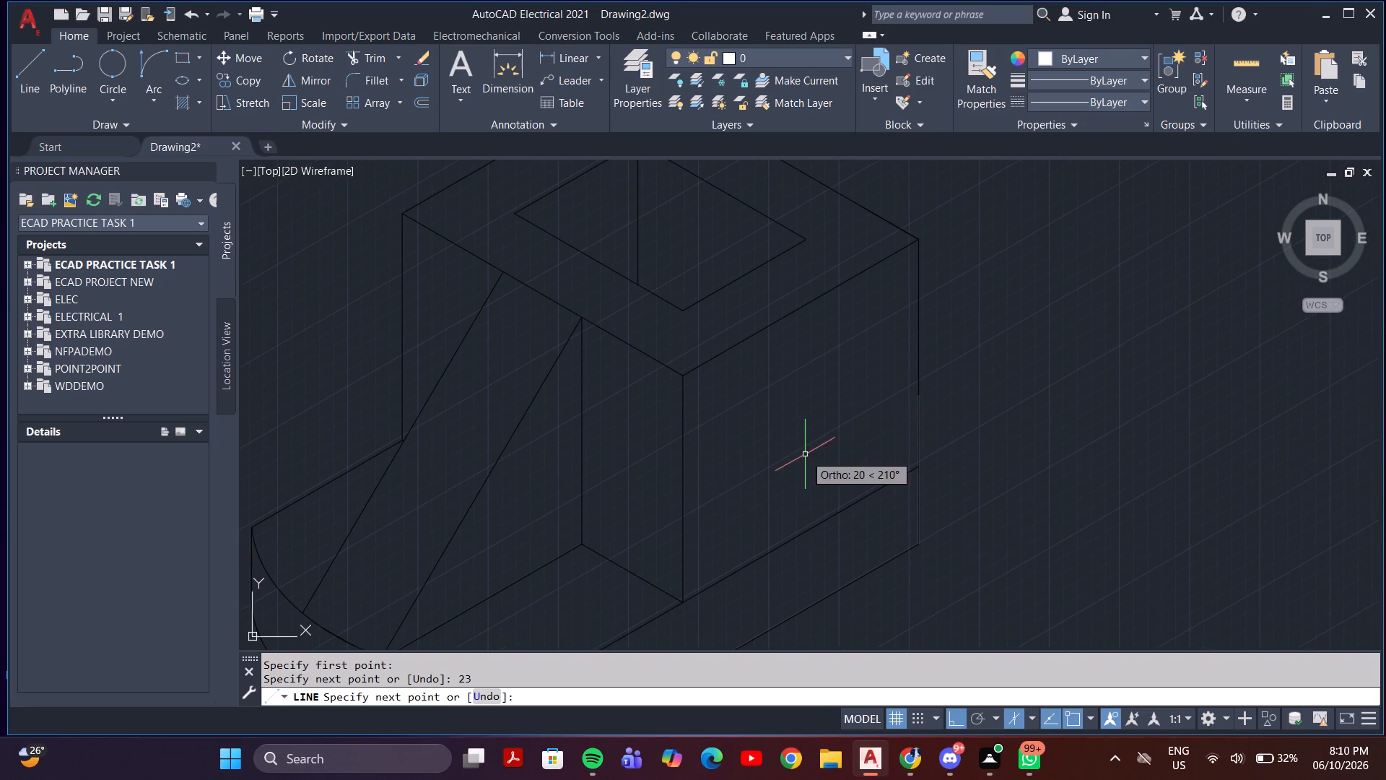
Measure the full height from the base's bottom right corner to the block's top right corner using a linear dimension, without placing it.
middle_drag(785, 486, 784, 360)
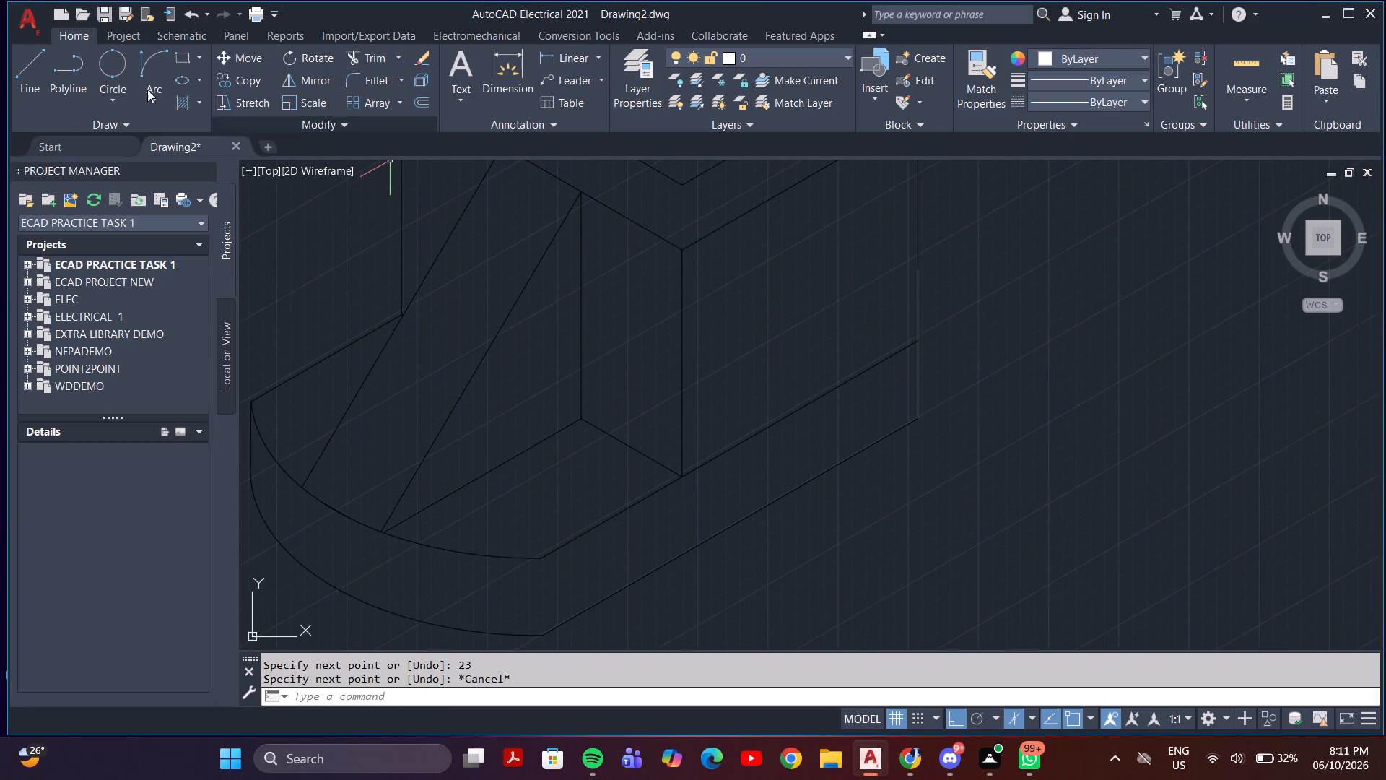
click(544, 49)
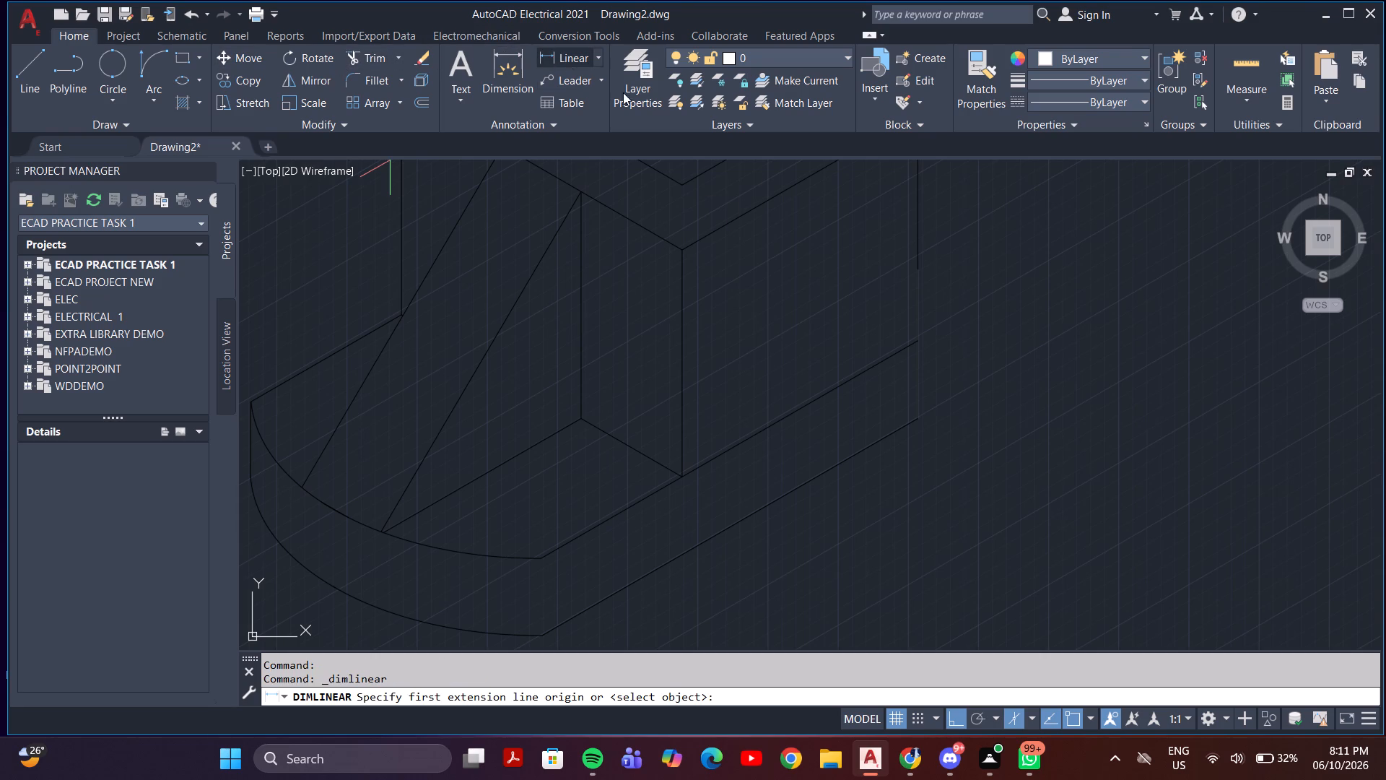
click(913, 415)
middle_drag(913, 386, 925, 606)
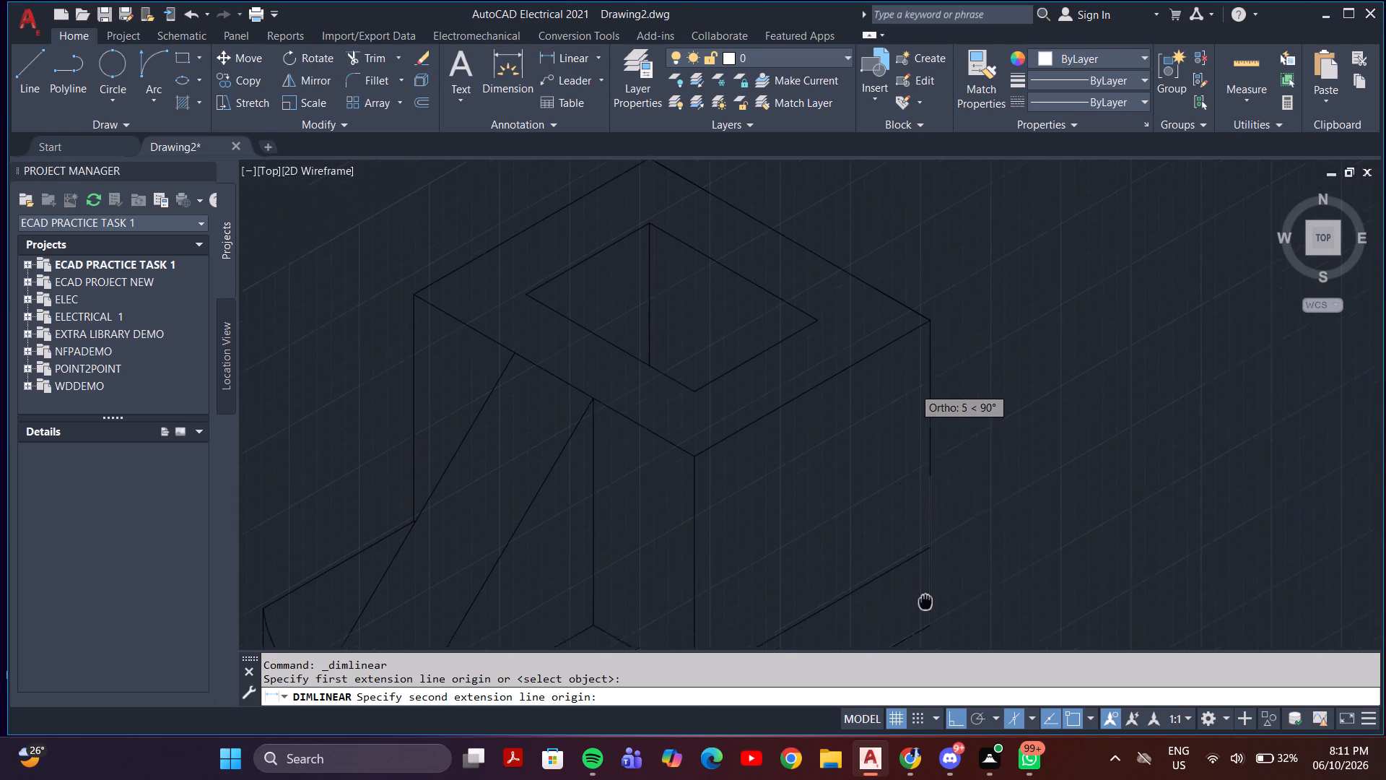
middle_drag(925, 606, 925, 602)
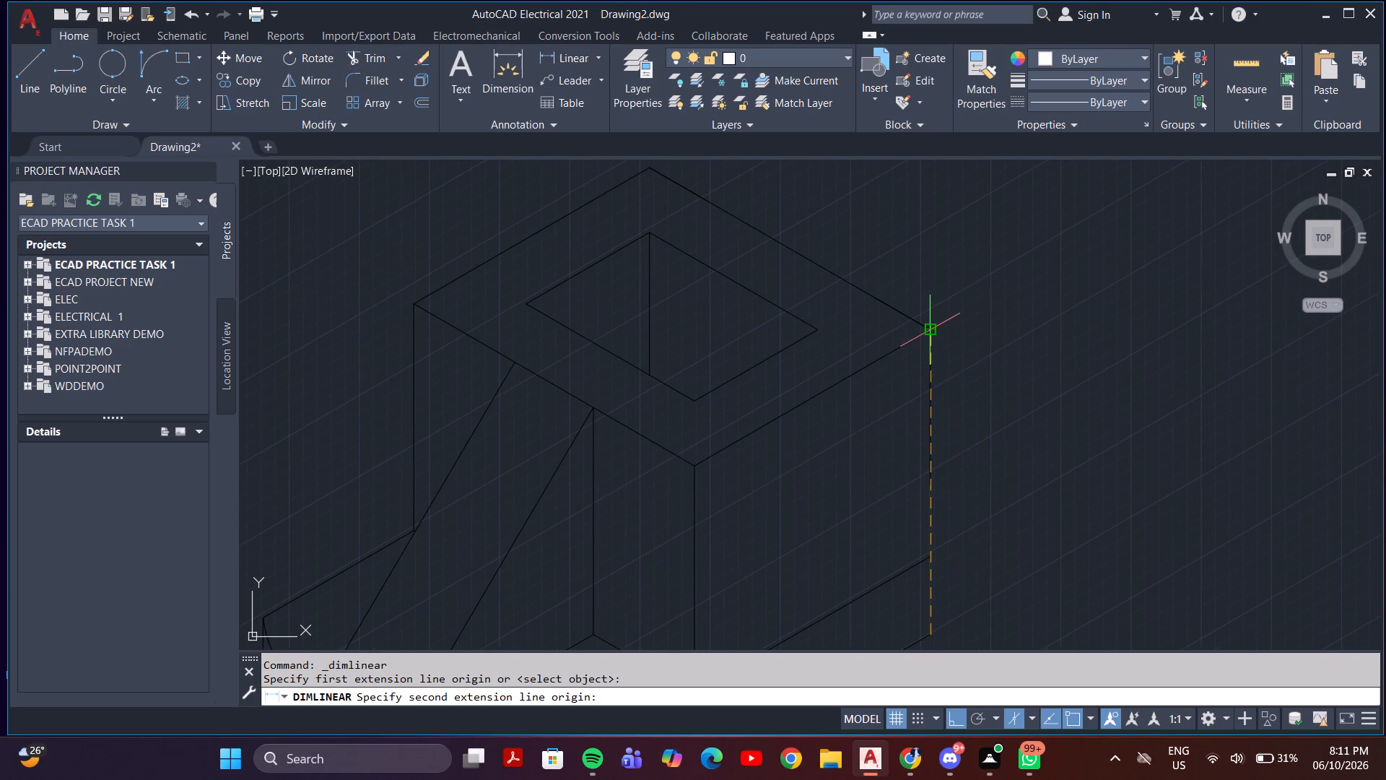
click(933, 326)
middle_drag(1026, 326, 1029, 246)
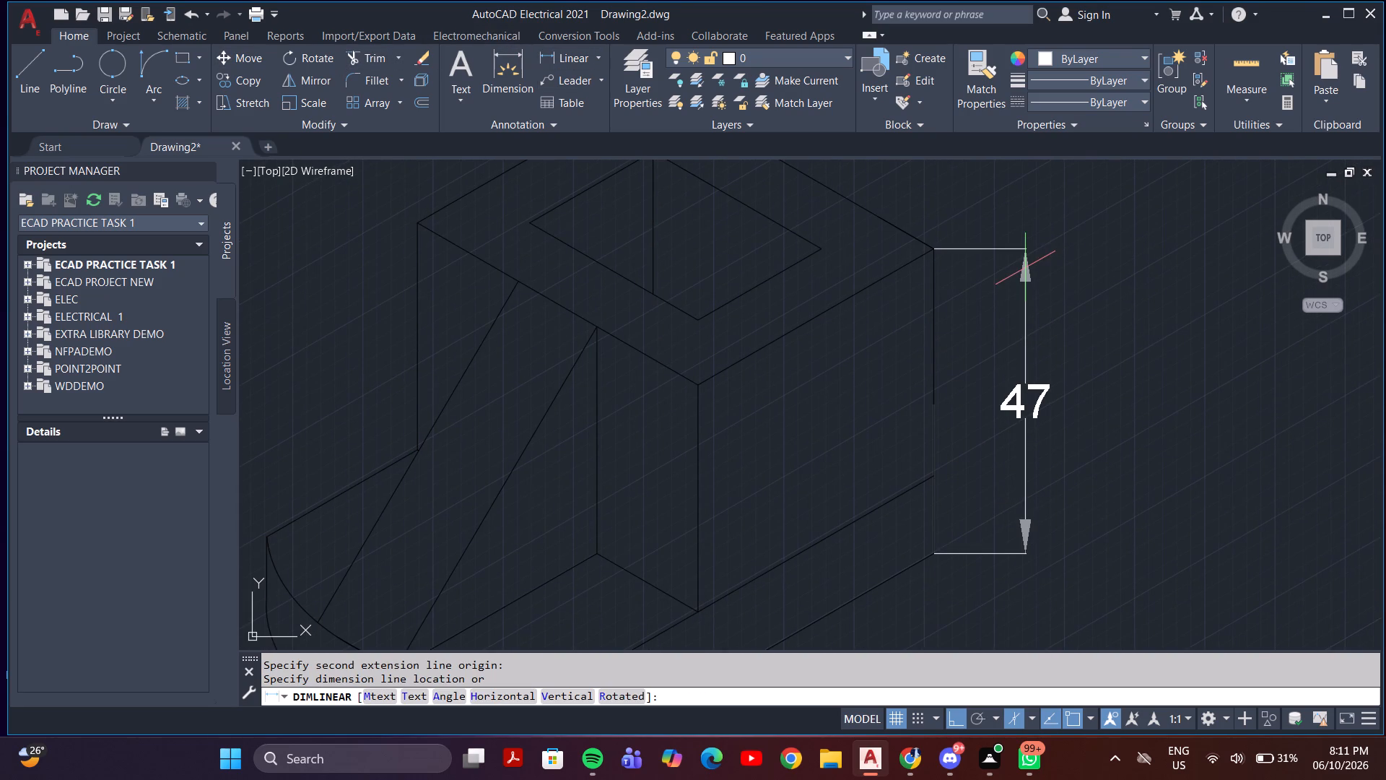
key(Escape)
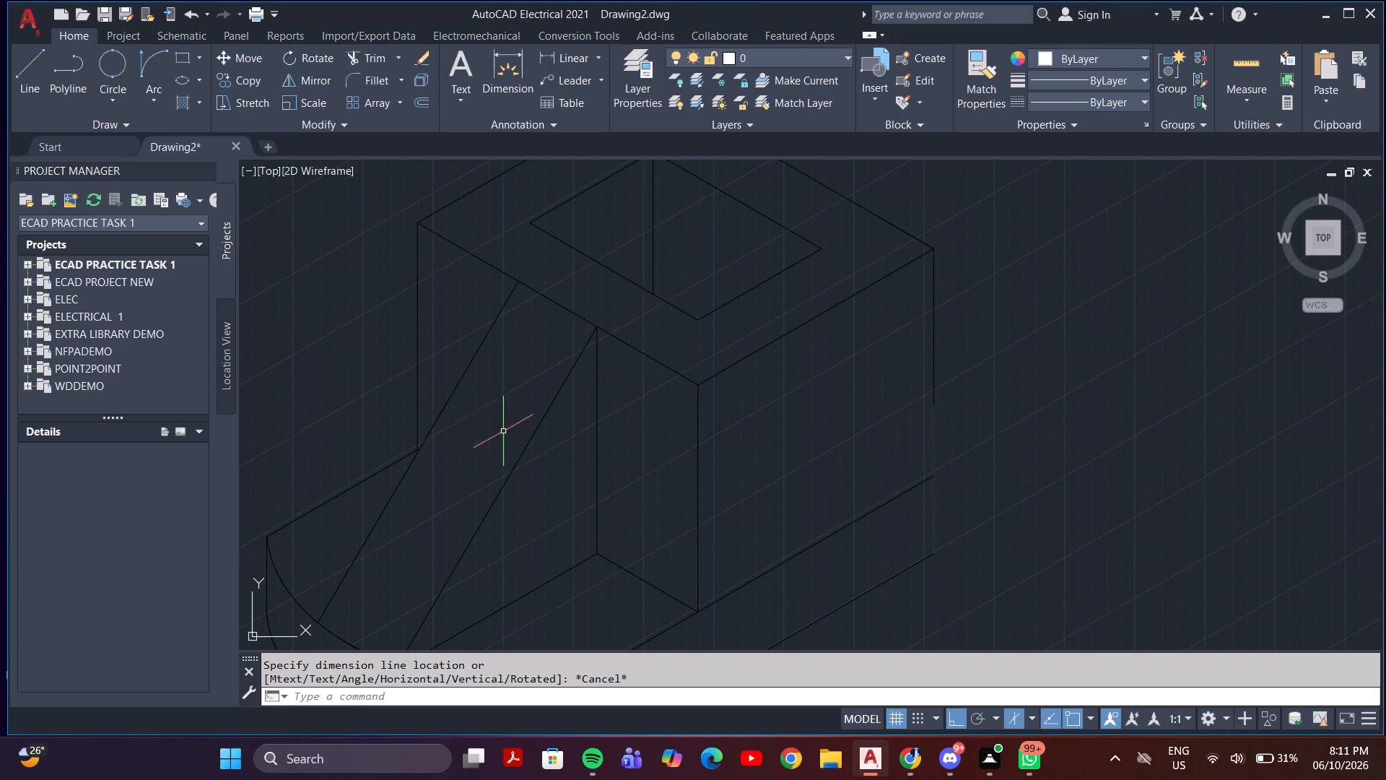
Draw a construction line from the top end of the 23 mm line across the block's right face, parallel to the base edge.
click(32, 67)
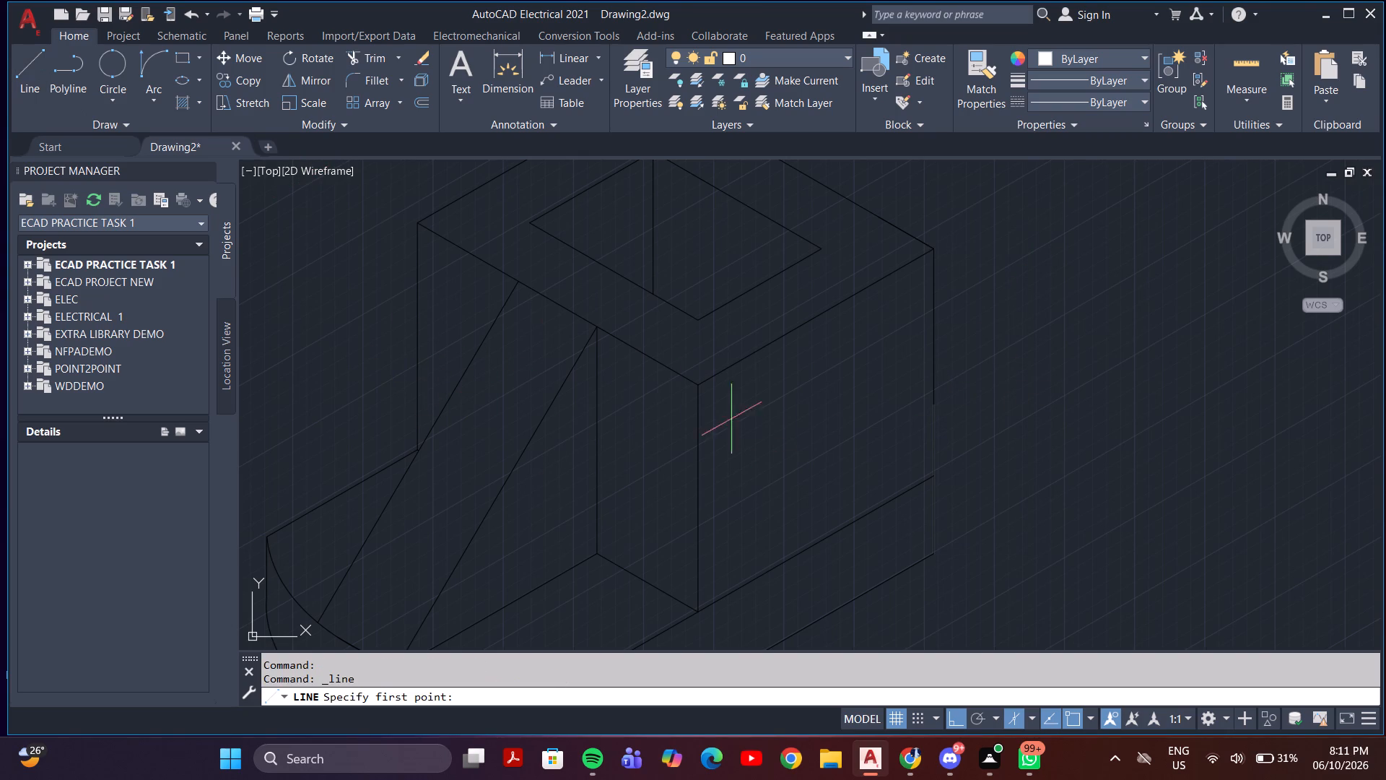
click(933, 404)
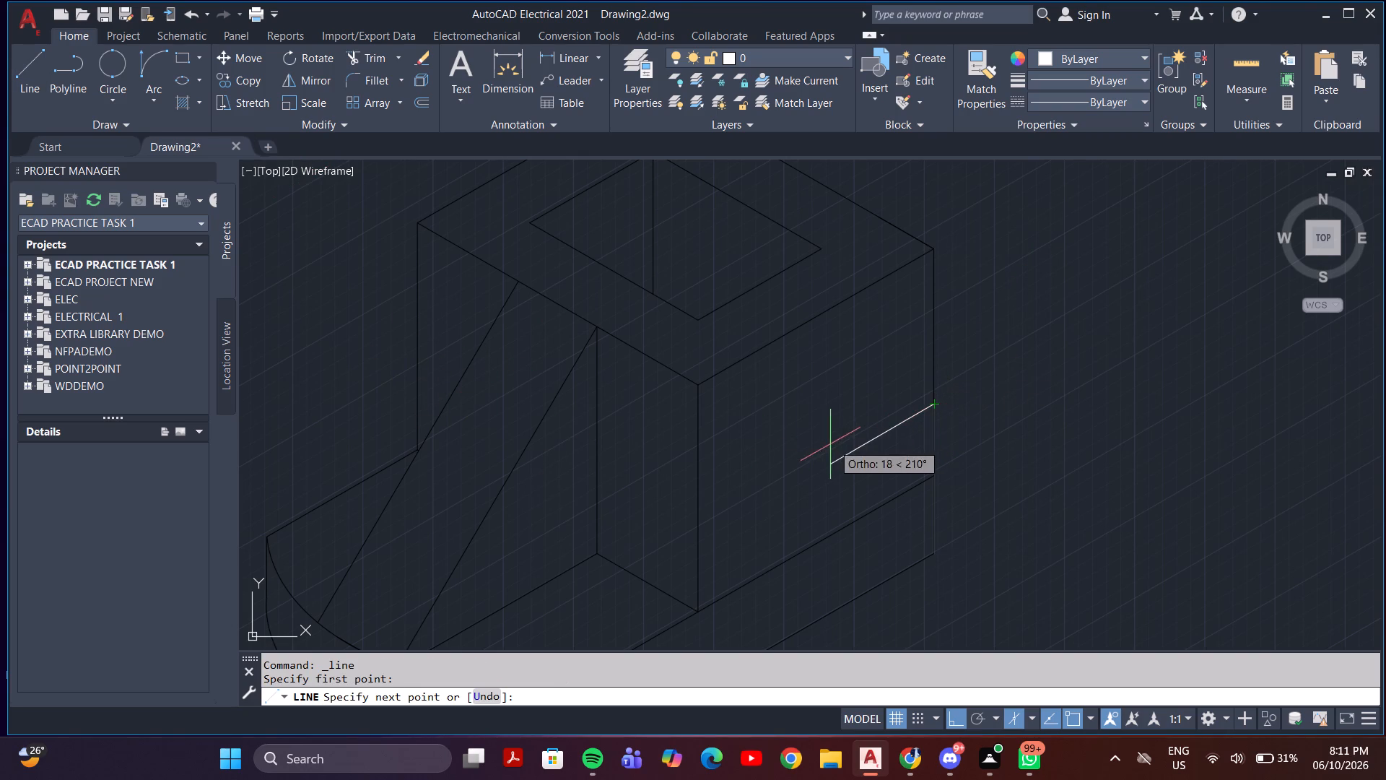
click(765, 461)
key(space)
Draw a line along the base's top edge from the block's front bottom corner to the base's right end.
key(space)
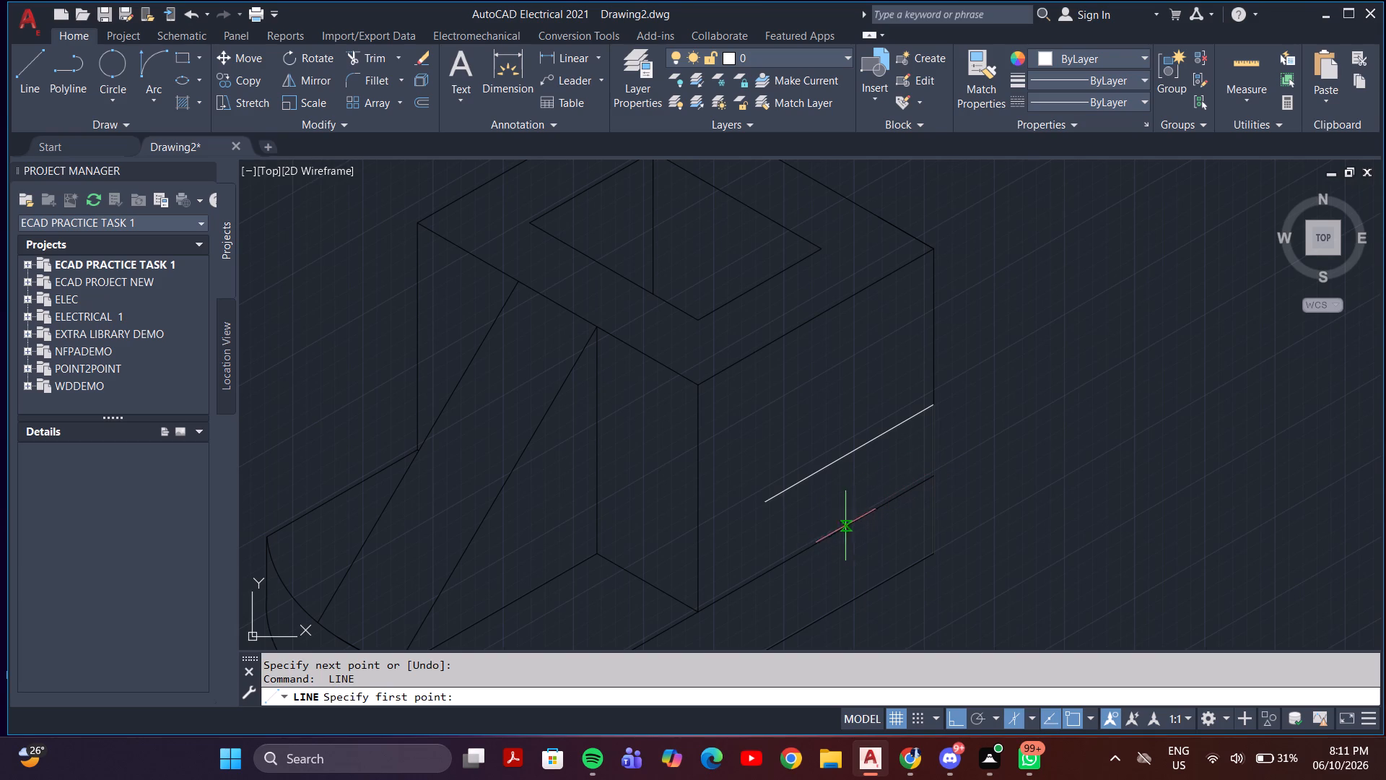
click(695, 614)
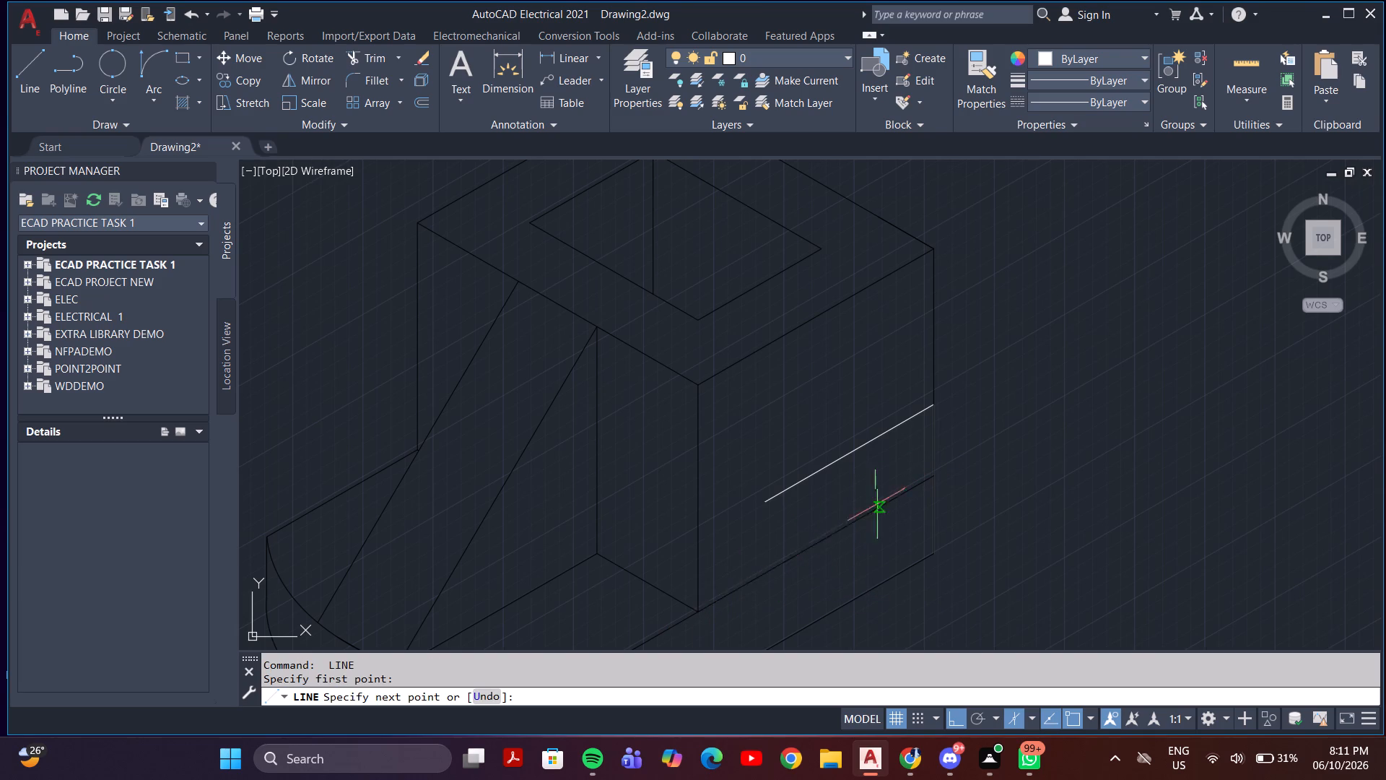
click(933, 475)
key(space)
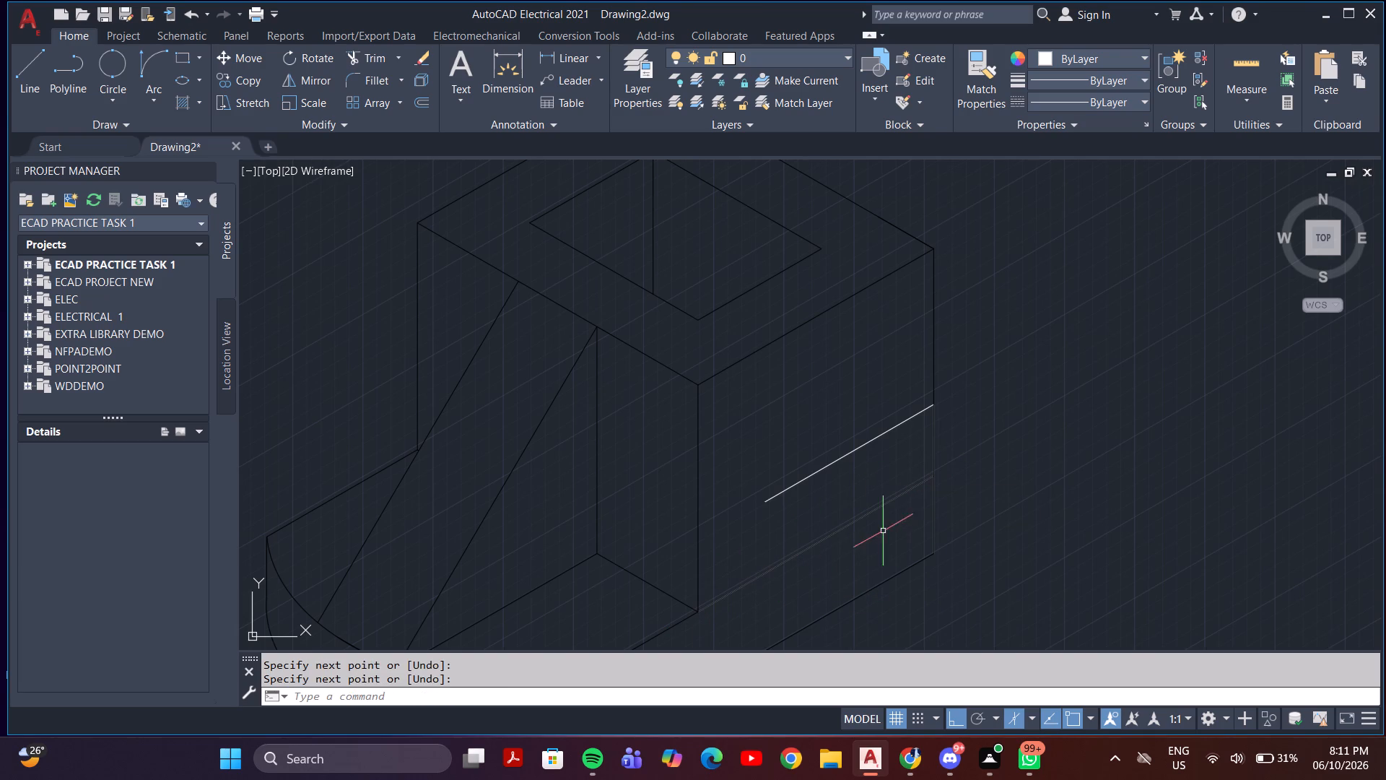
Draw a vertical construction line from the midpoint of the base-edge line up past the slanted construction line on the right face.
key(space)
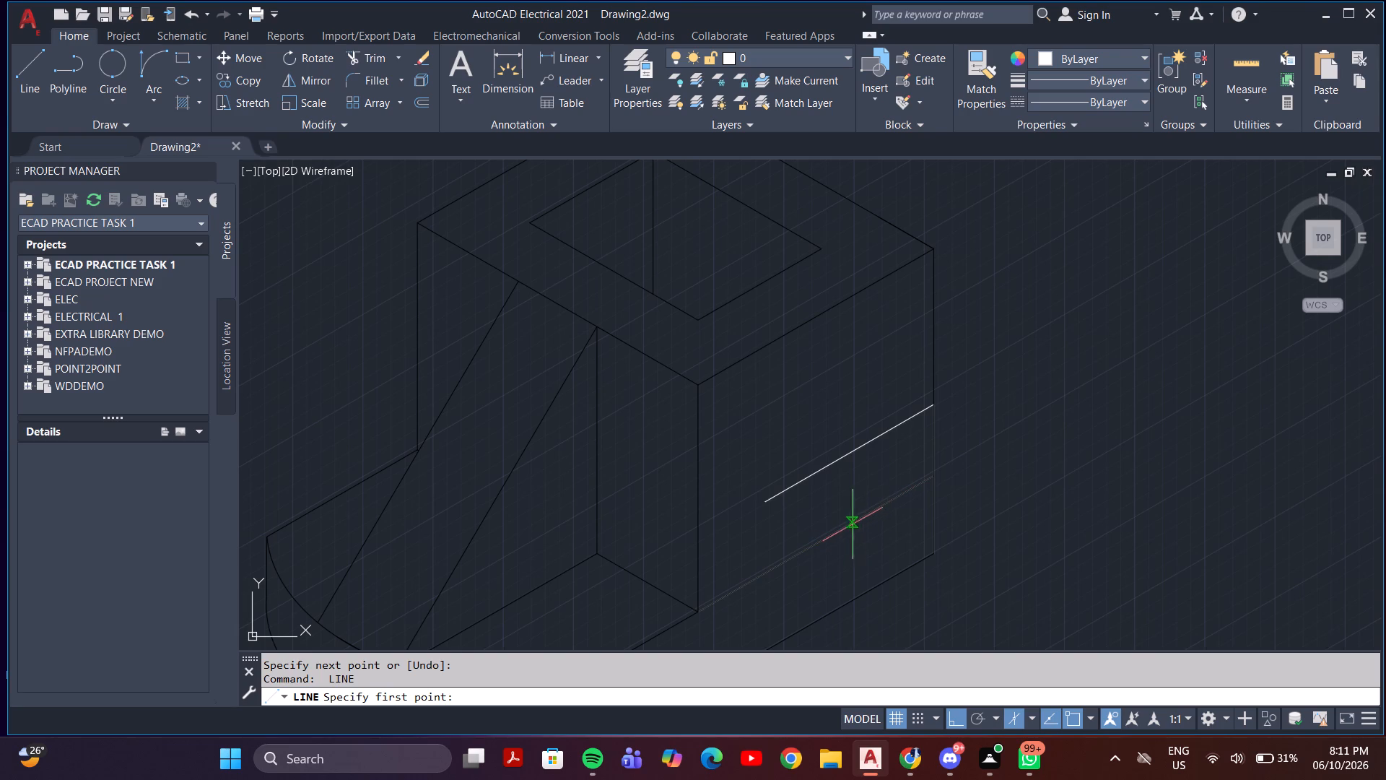
click(818, 542)
click(797, 419)
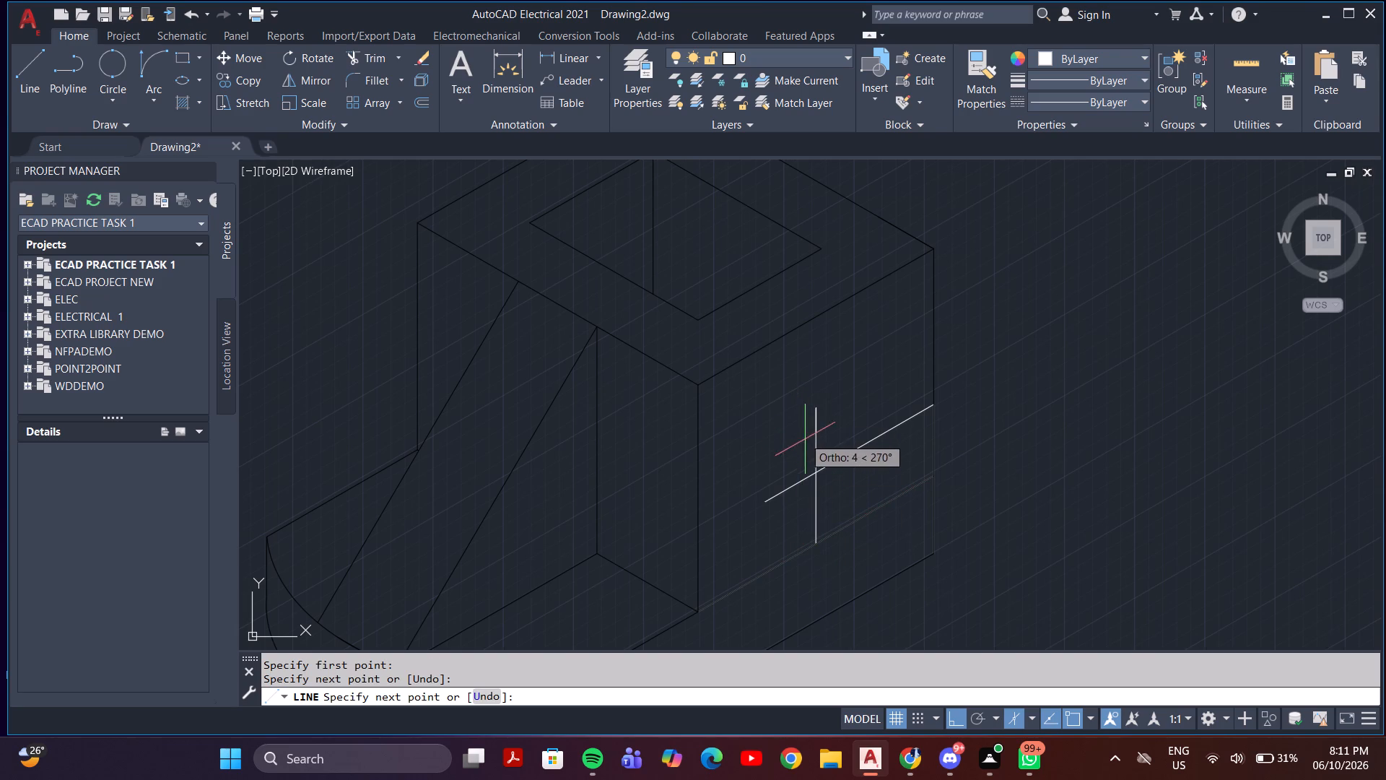
key(Escape)
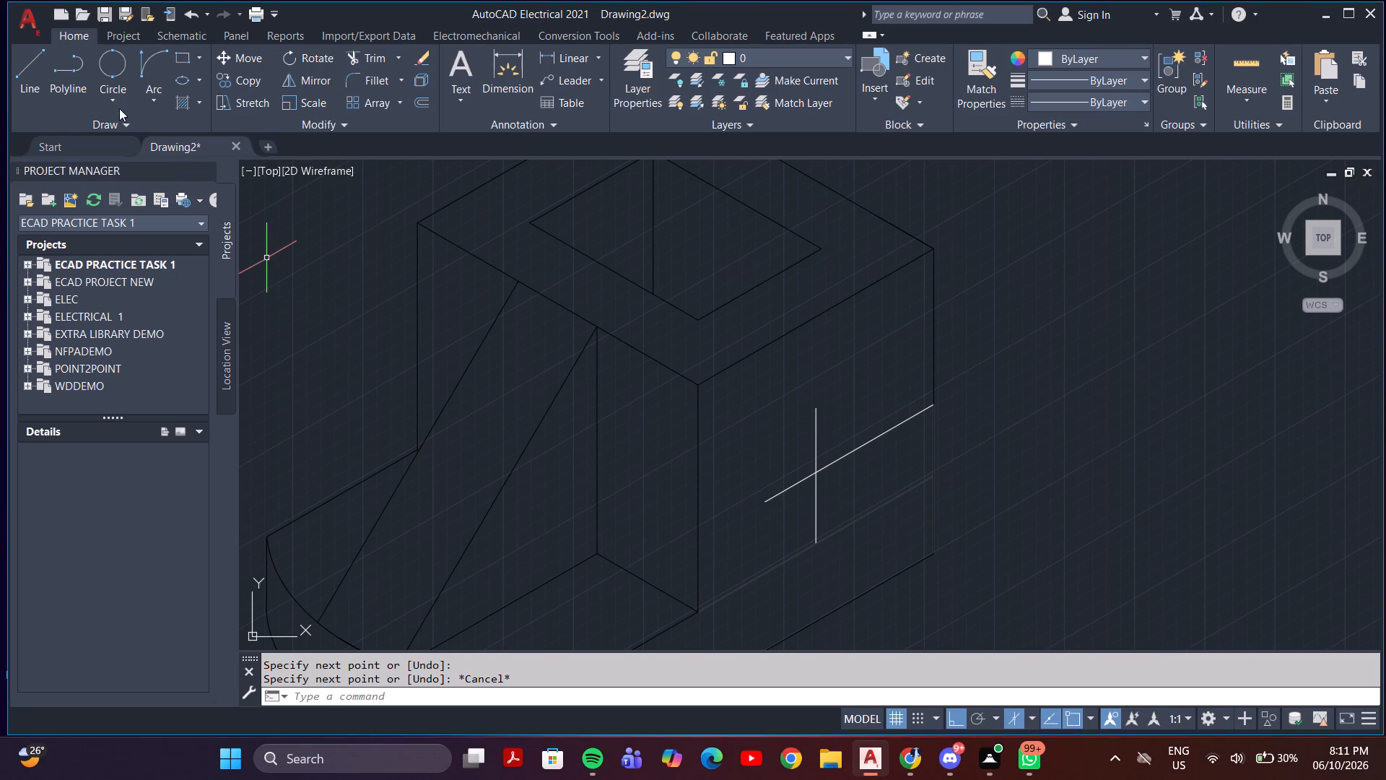
Draw an isocircle of radius 8 centred on the intersection of the two construction lines on the block's right face.
click(174, 79)
click(196, 84)
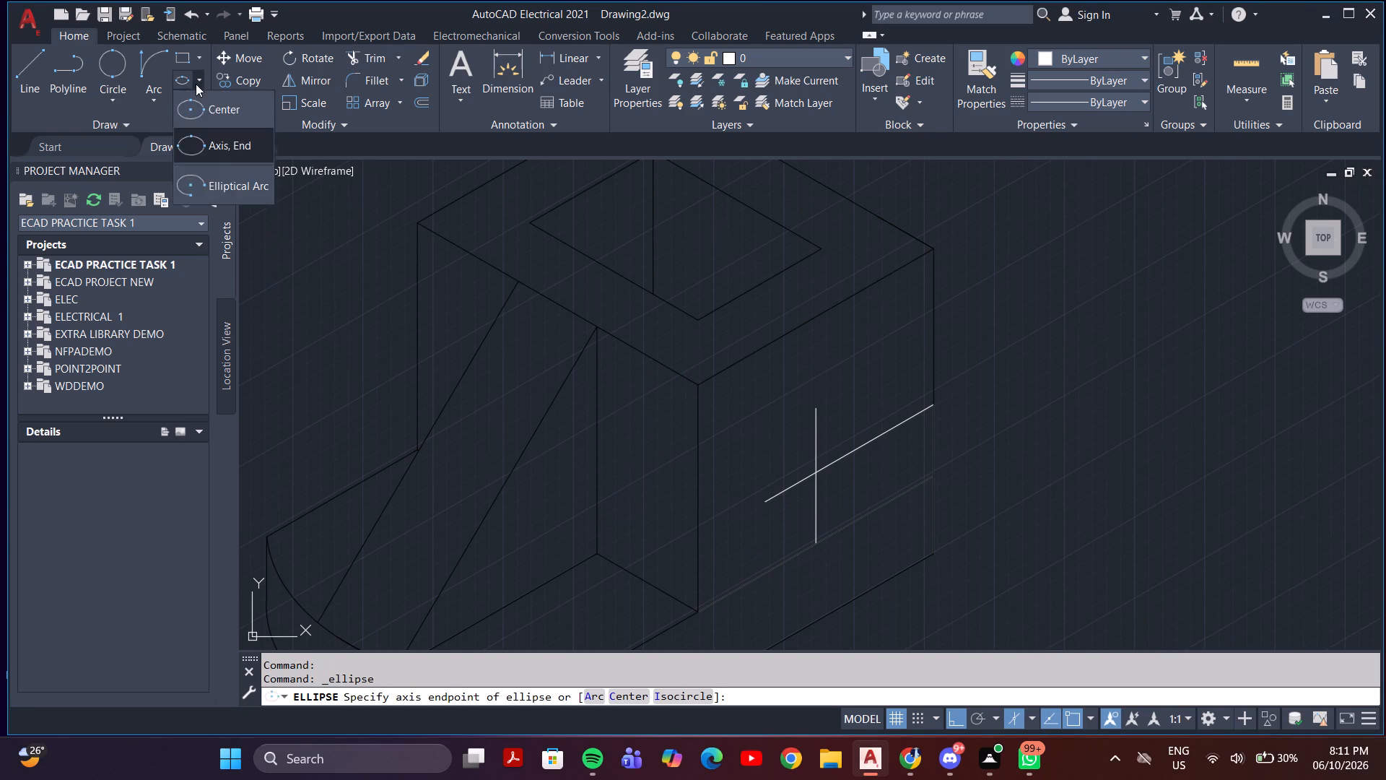
click(231, 155)
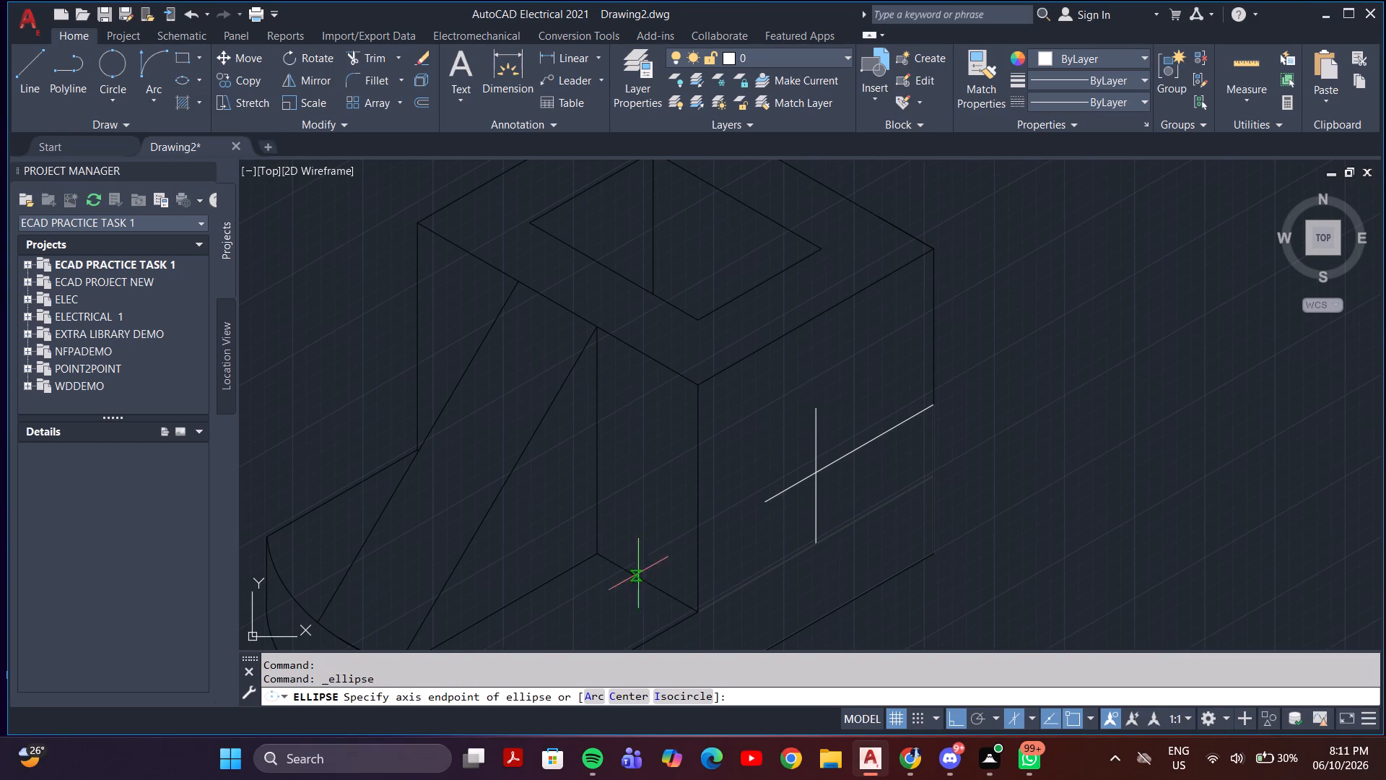
click(685, 690)
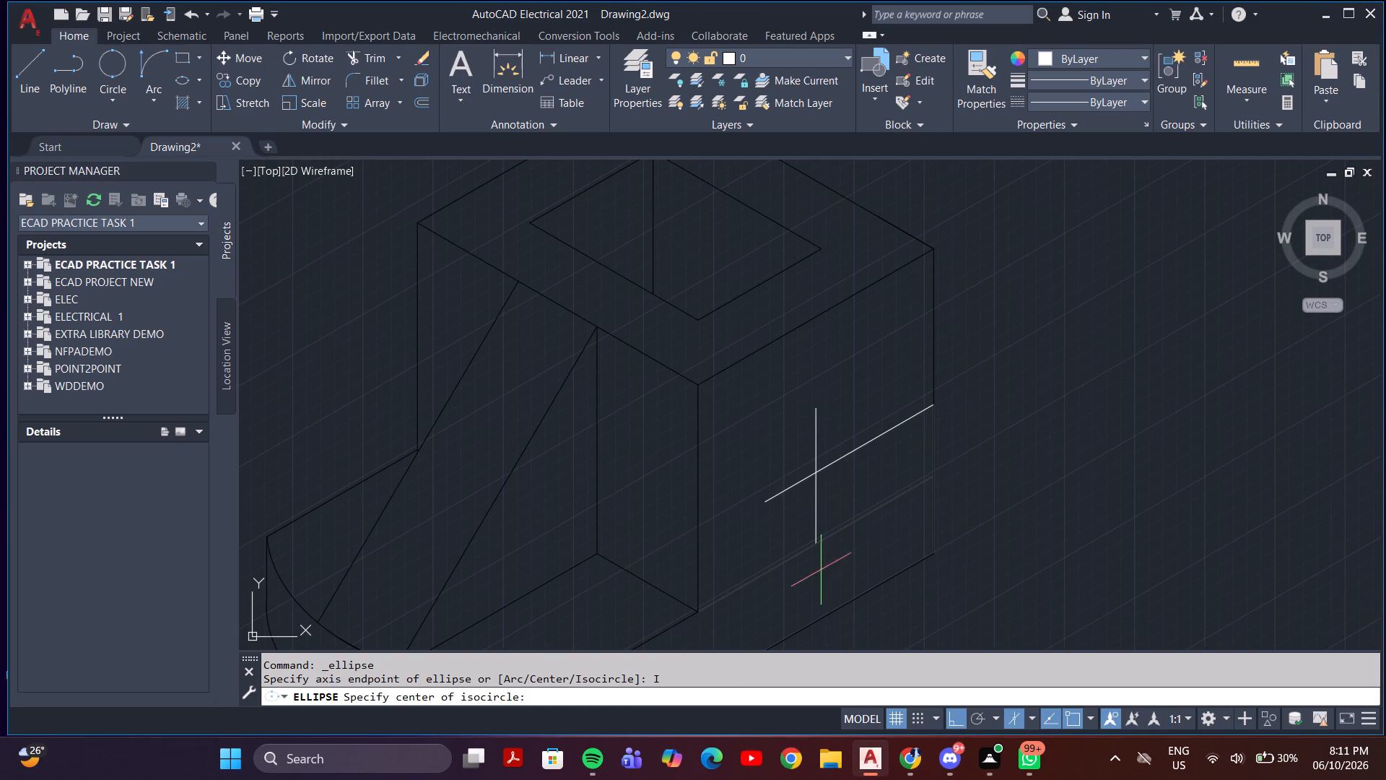
click(816, 470)
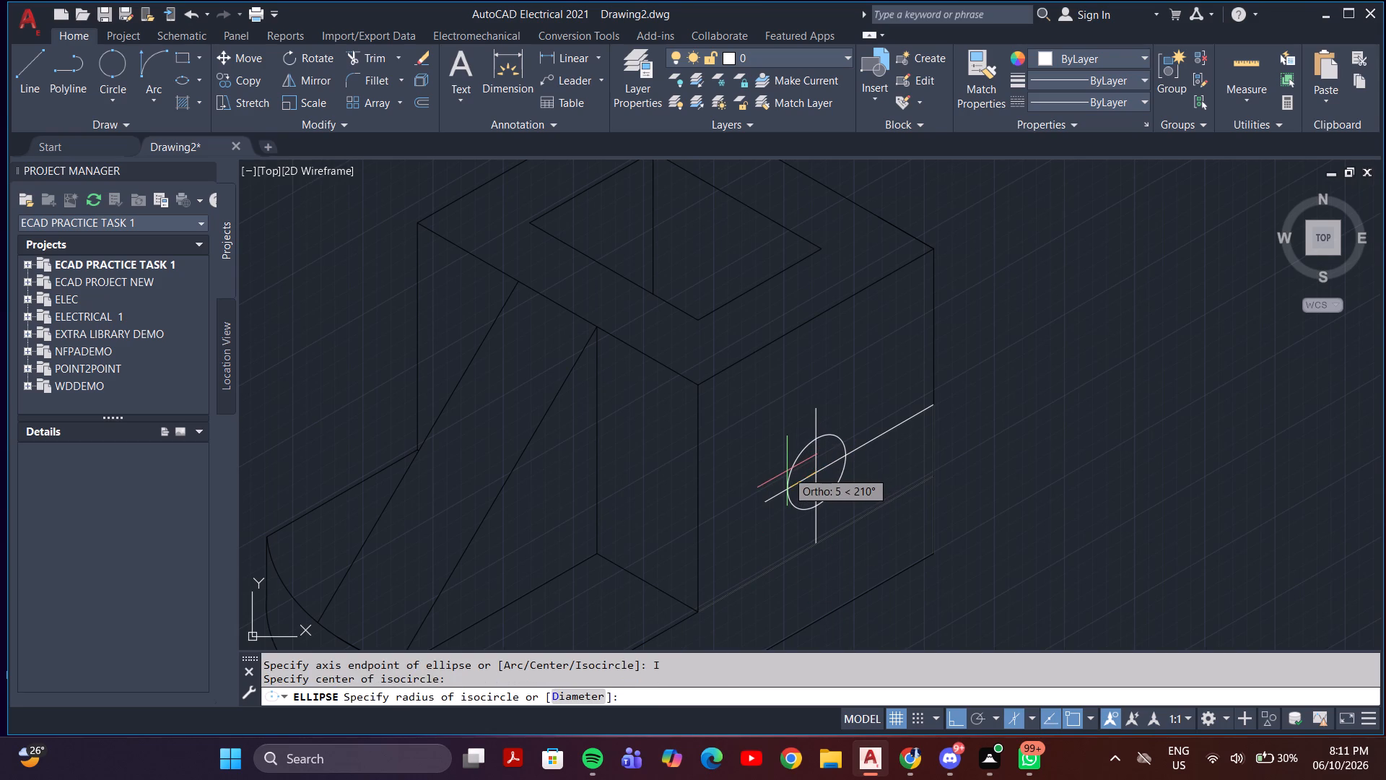
key(8)
key(Return)
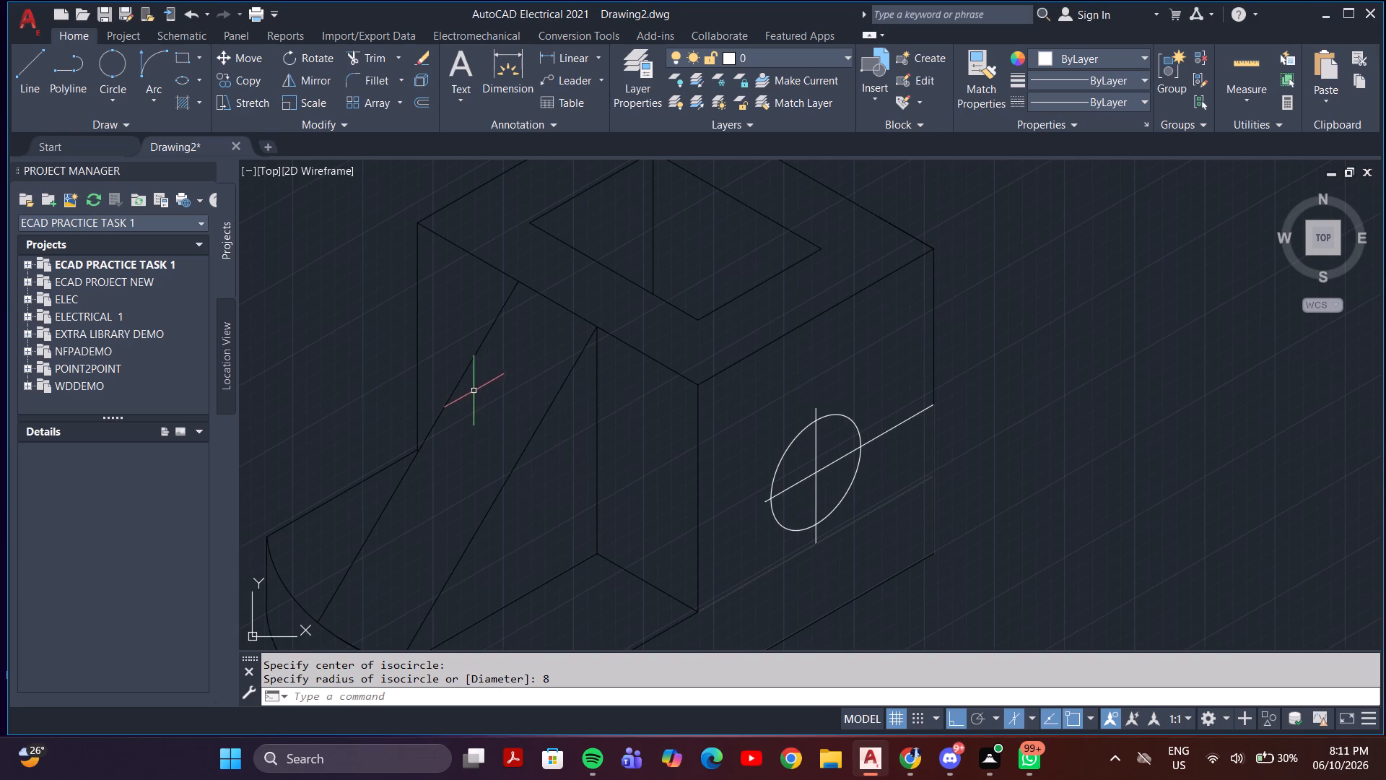
Copy the isocircle 10 mm into the block along the left isoplane's receding axis.
click(790, 442)
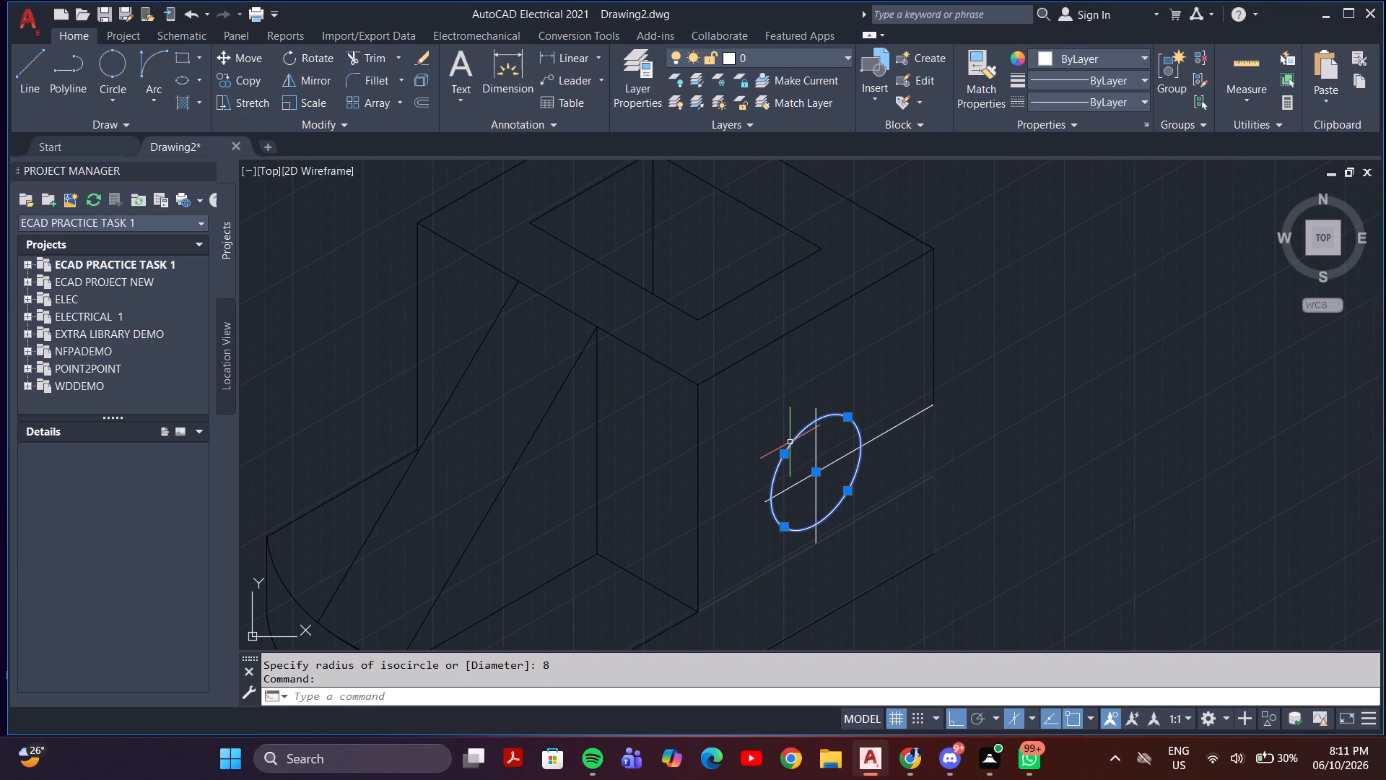
key(c)
key(o)
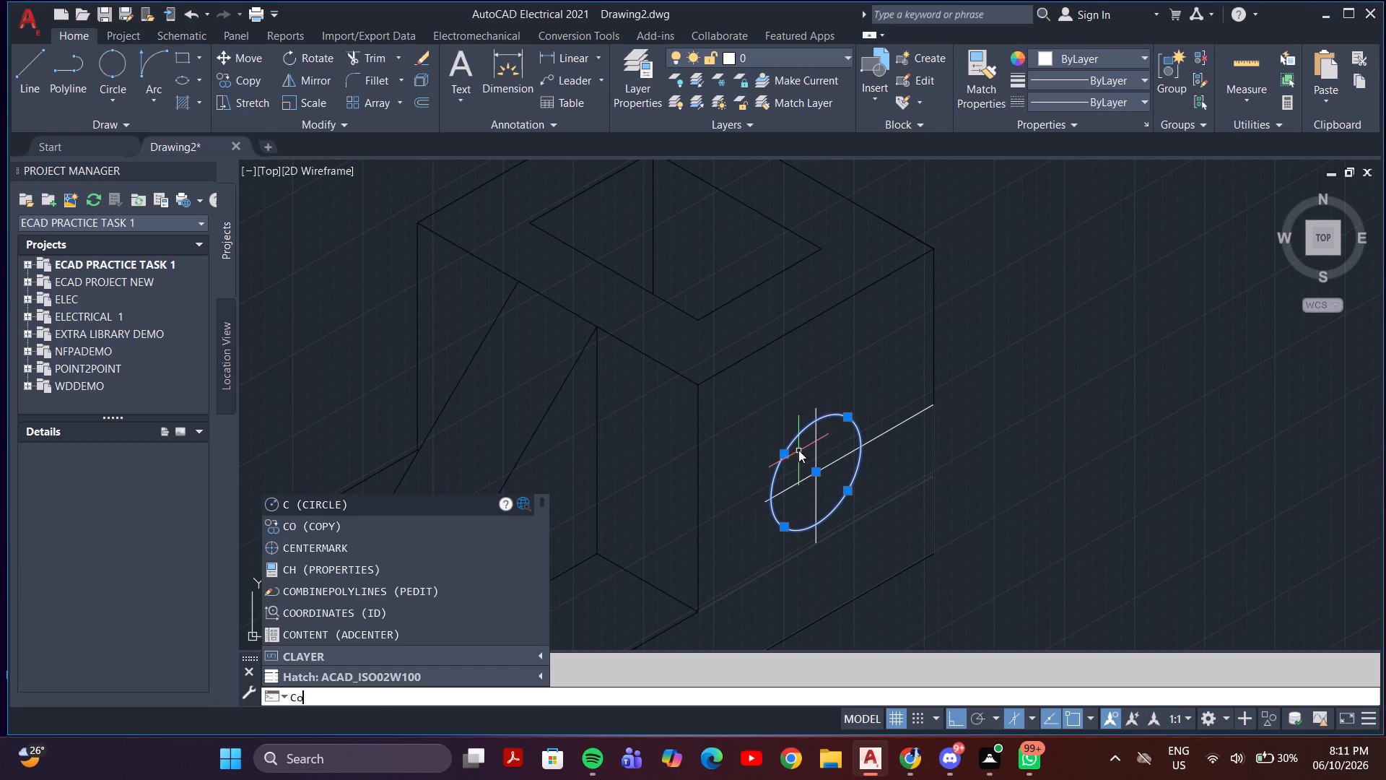
key(Return)
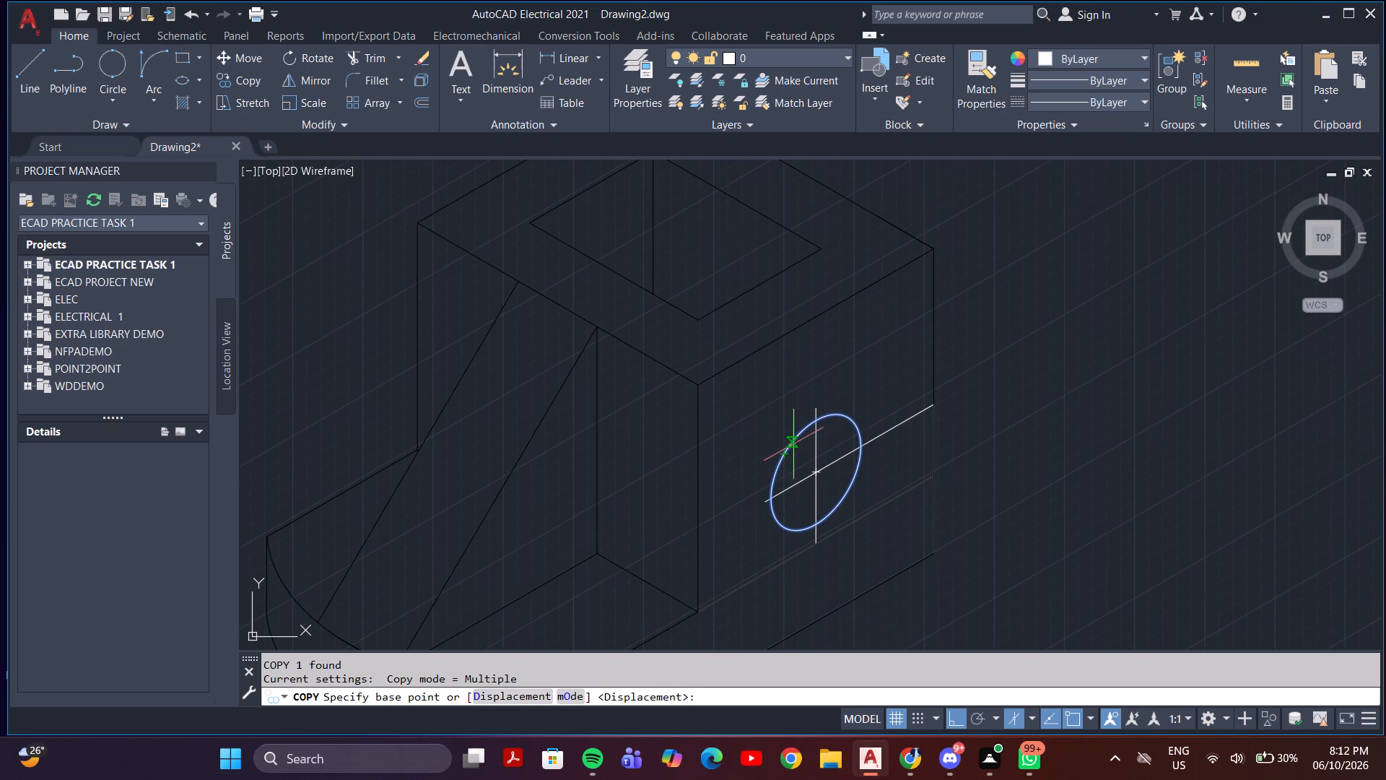
click(781, 454)
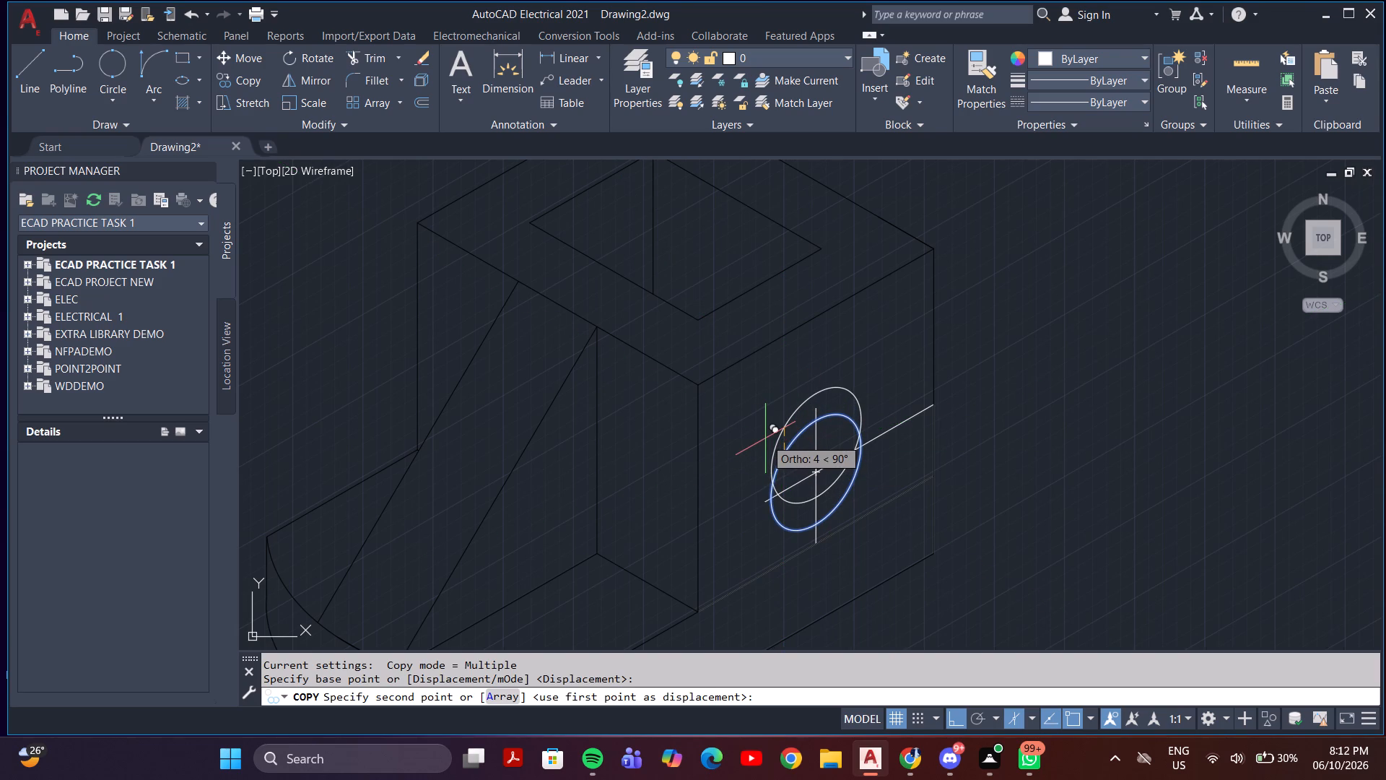
key(F5)
text(10)
key(Return)
key(Escape)
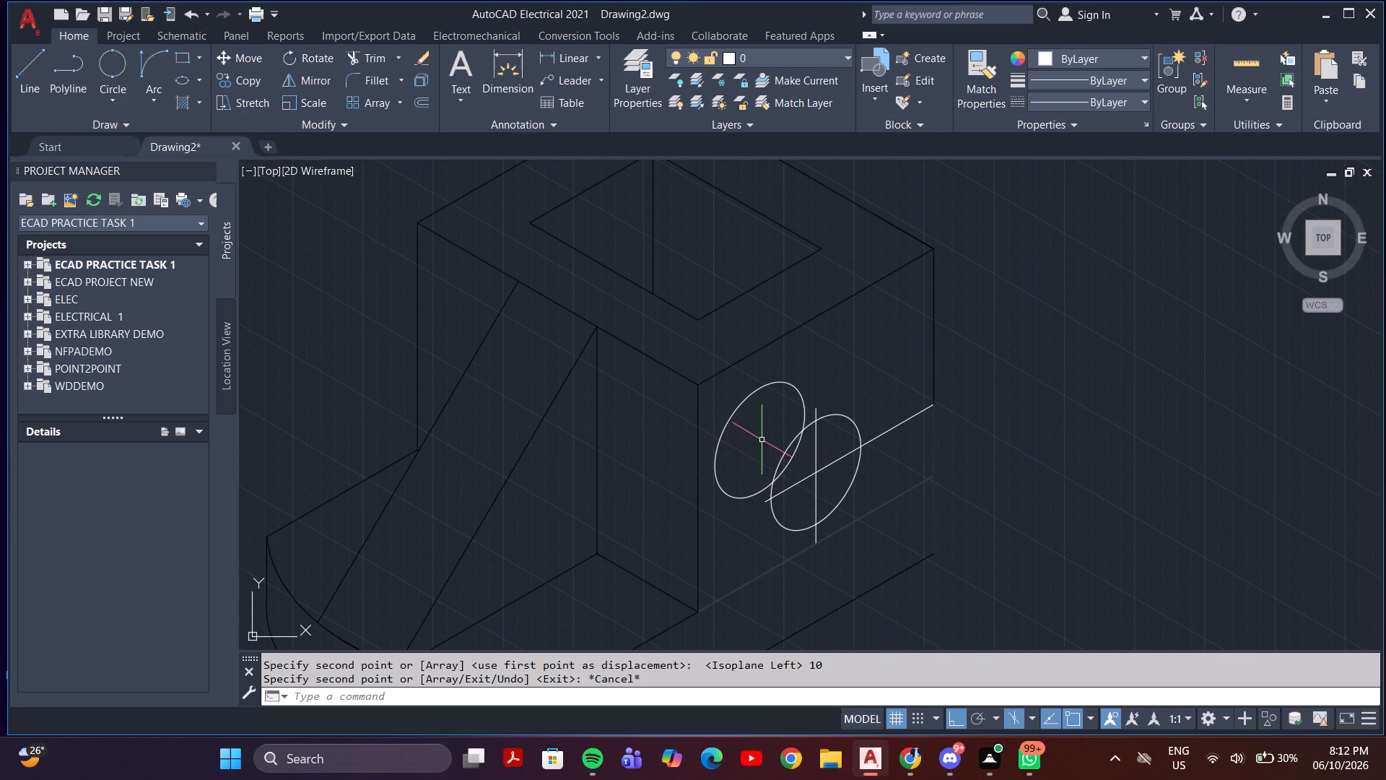
Trim away the part of the copied isocircle that lies outside the original isocircle.
text(tr)
key(Return)
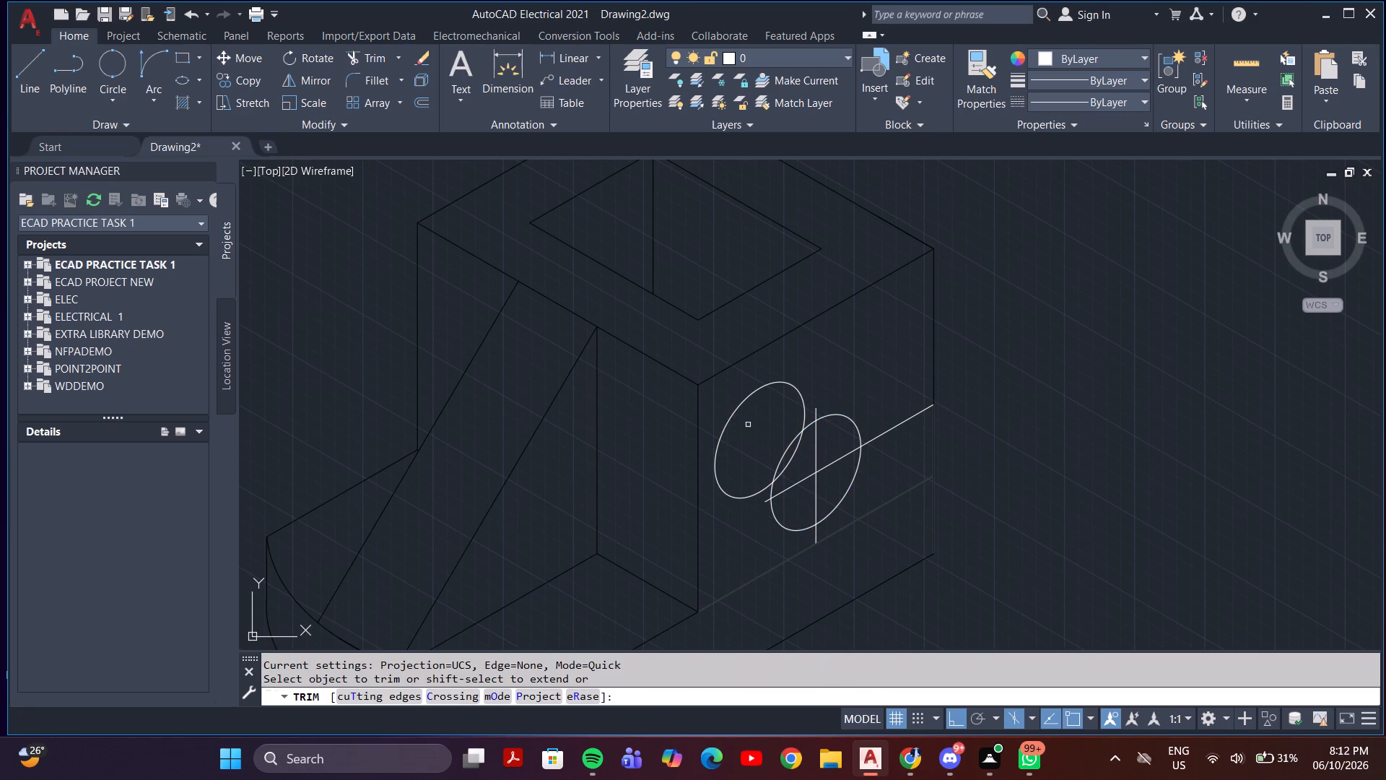
click(737, 412)
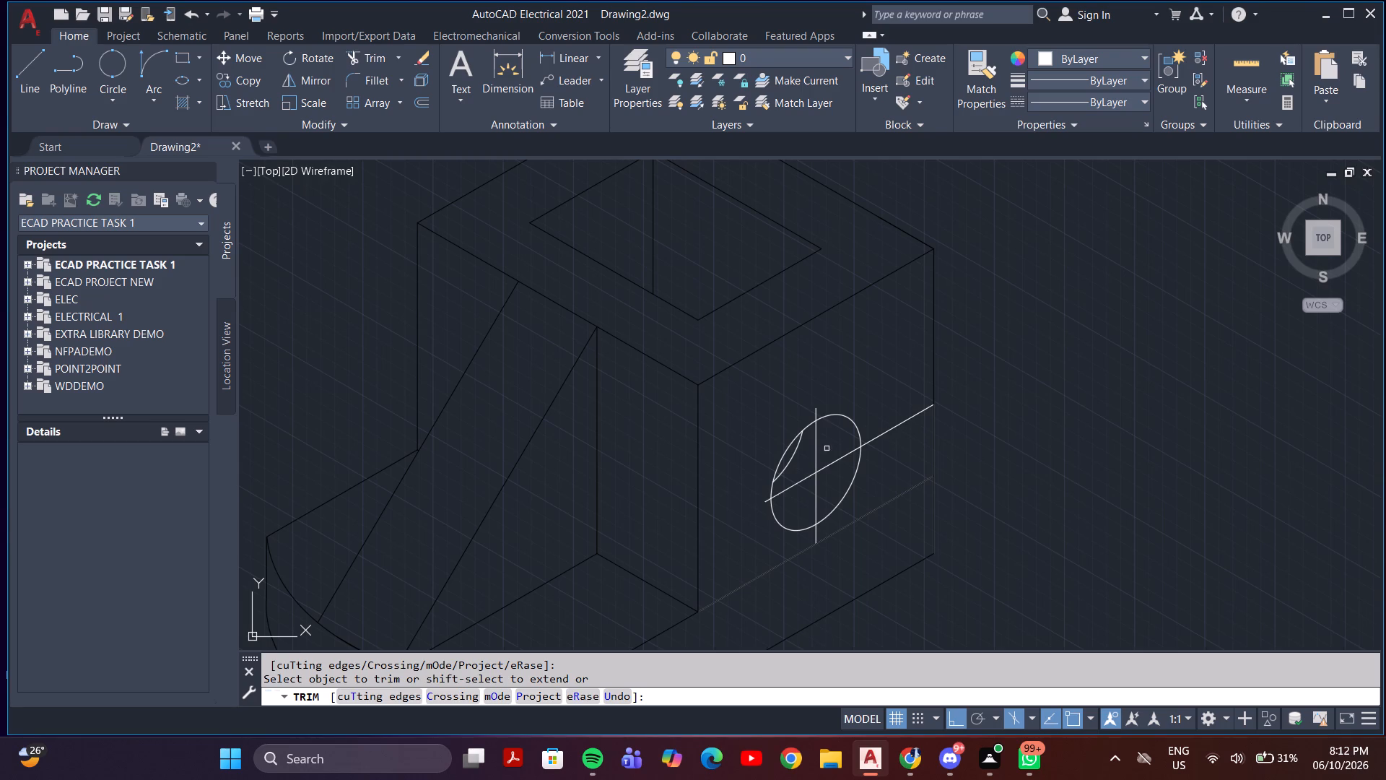
Trim the segments of both construction lines inside the original isocircle.
click(827, 448)
double_click(803, 500)
click(832, 474)
click(832, 459)
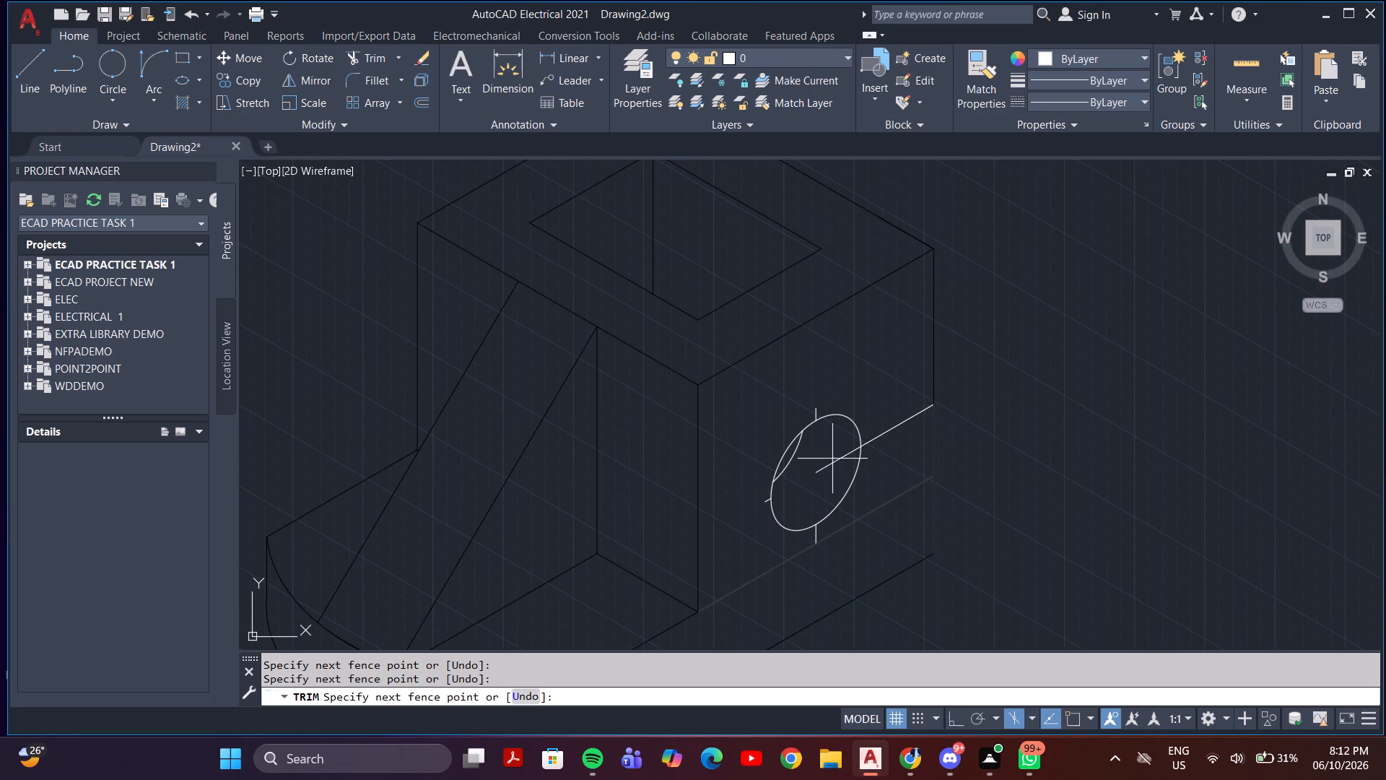
click(832, 472)
Trim the remaining construction line ends outside the isocircle, together with the overlapping line along the base's top edge.
click(887, 409)
click(891, 451)
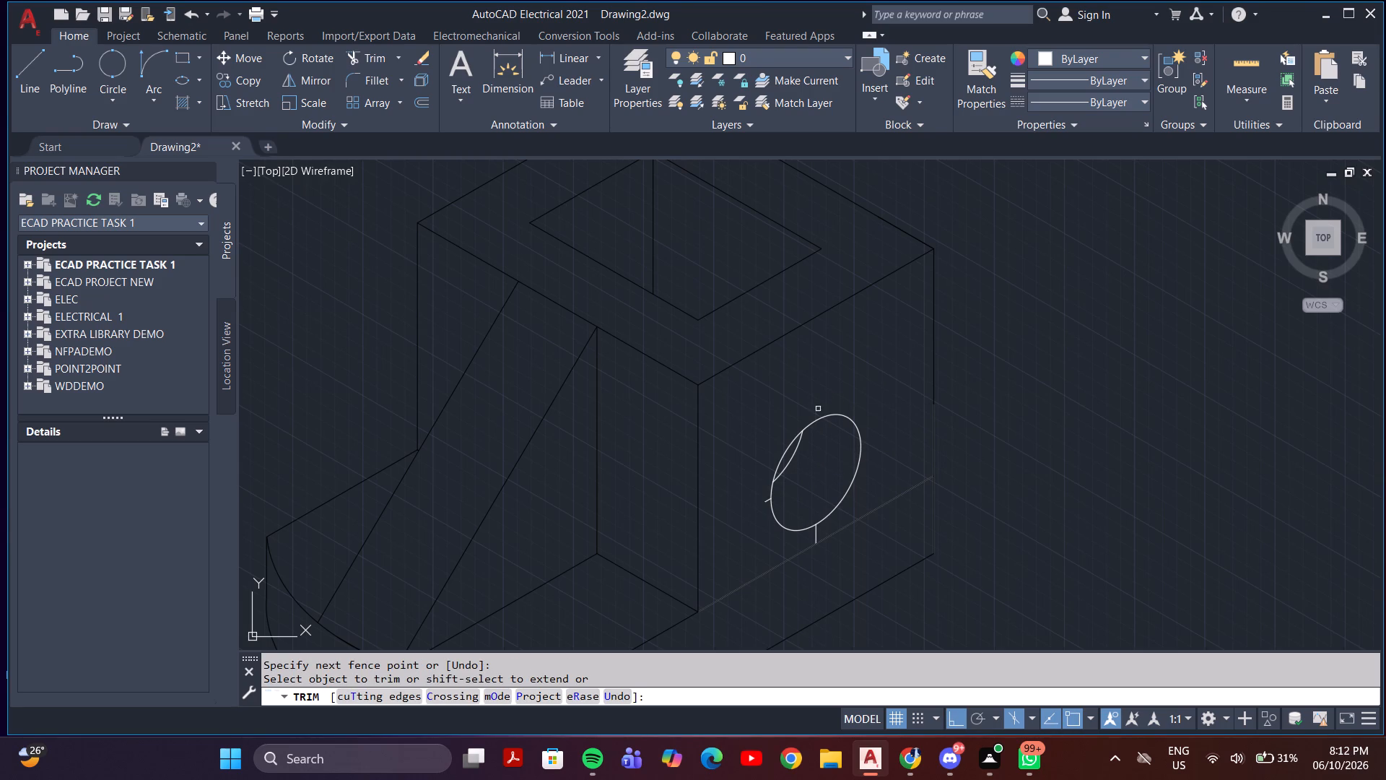
click(818, 409)
scroll(773, 496, up, 4)
click(696, 482)
click(720, 549)
scroll(720, 539, down, 4)
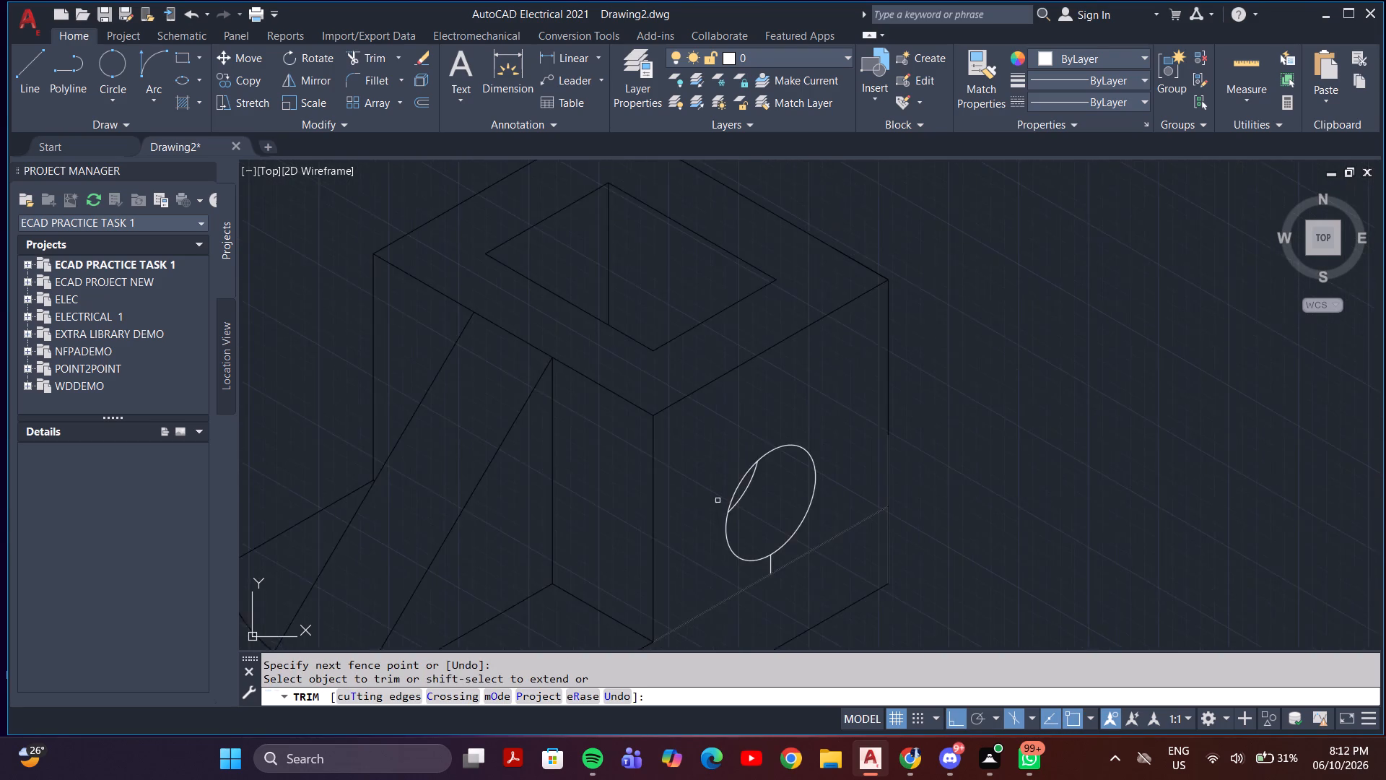
middle_drag(721, 500, 712, 386)
scroll(736, 493, up, 6)
scroll(789, 293, down, 3)
click(783, 219)
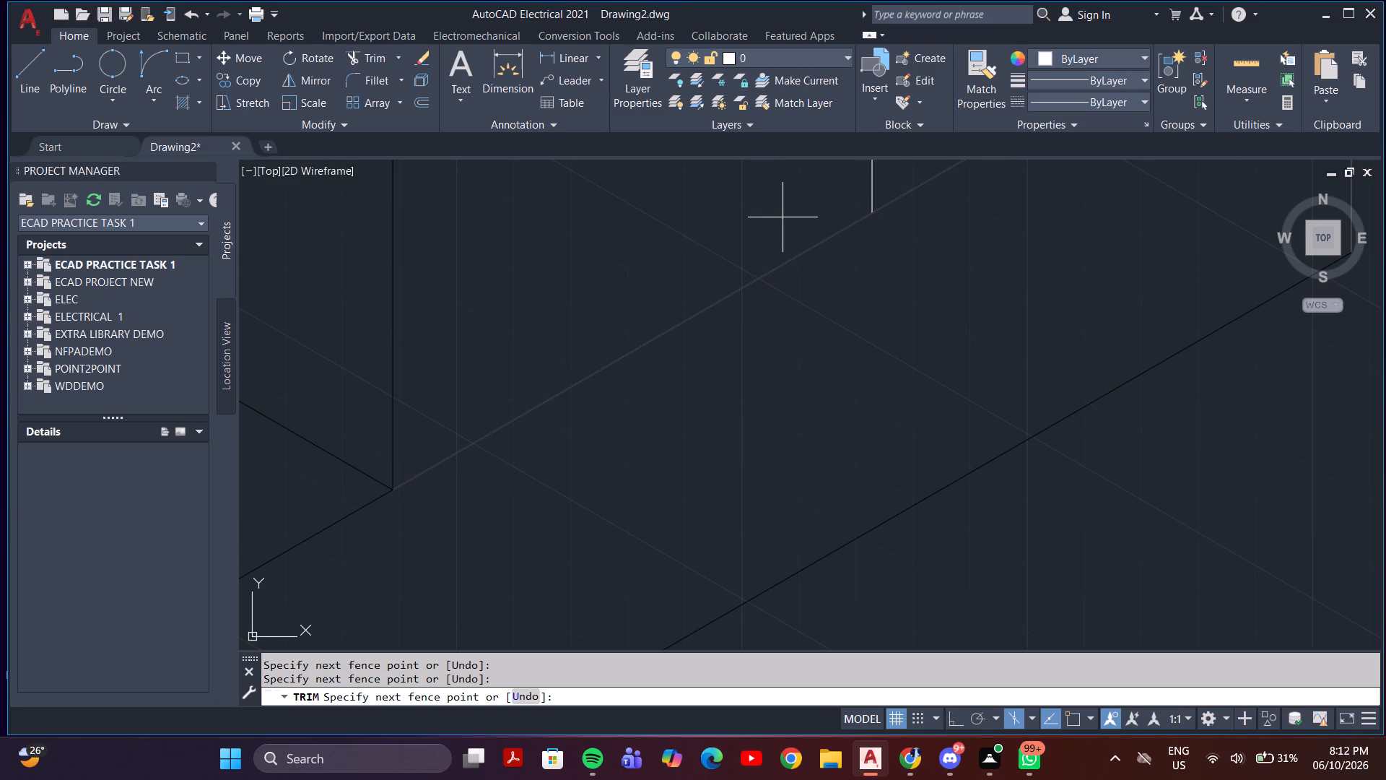
click(876, 178)
click(842, 229)
scroll(863, 269, down, 4)
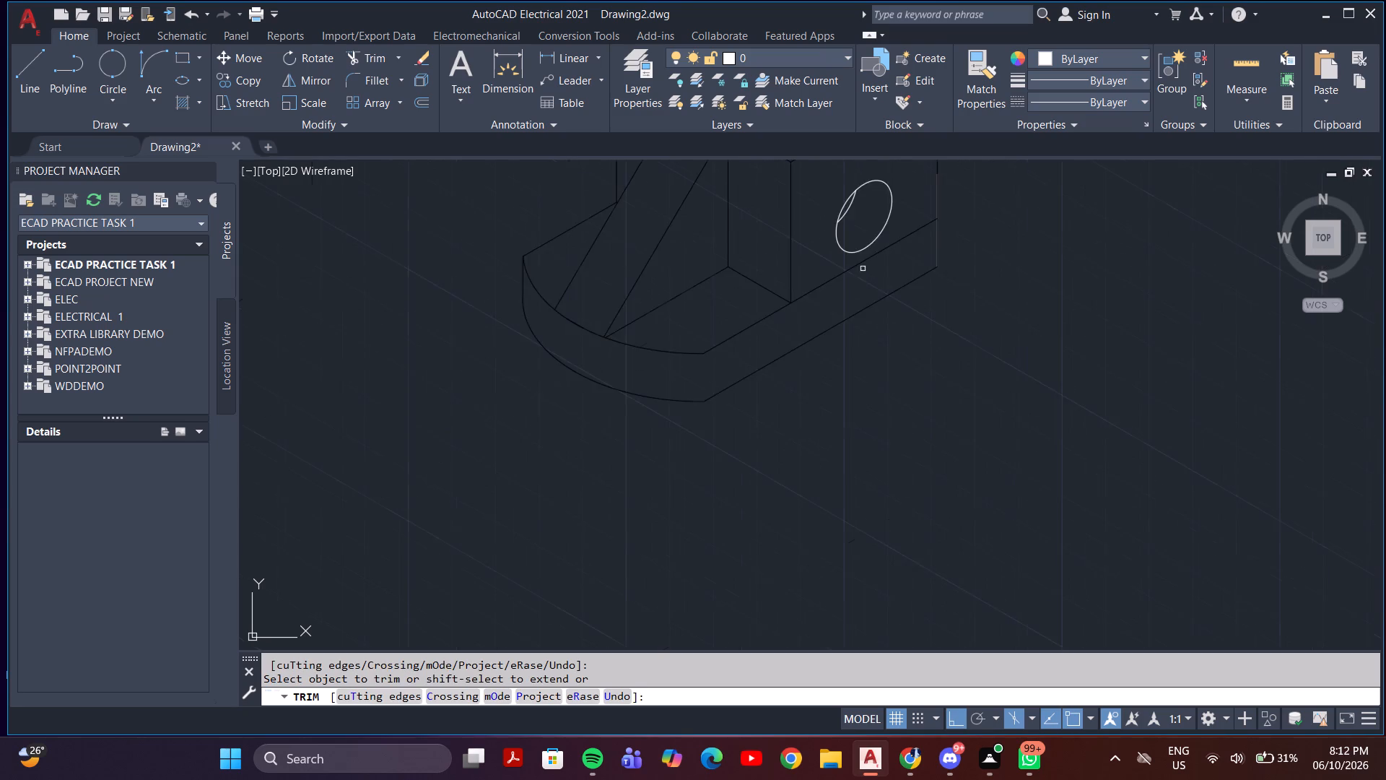
Remove the overlapping 23 mm line on the right vertical edge and the base's top edge segment crossing the right face using Trim.
middle_drag(868, 274, 803, 425)
click(874, 353)
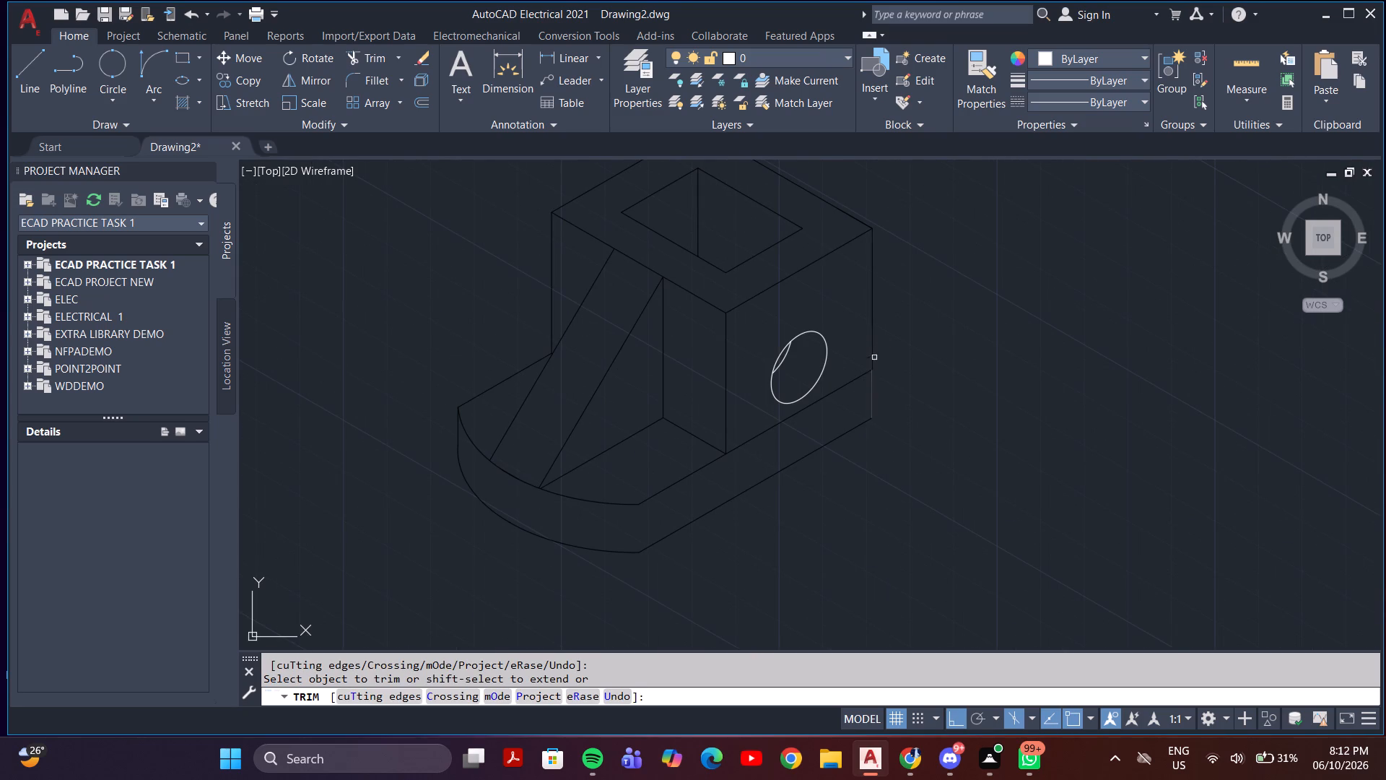
click(873, 385)
scroll(785, 360, up, 2)
scroll(784, 394, down, 2)
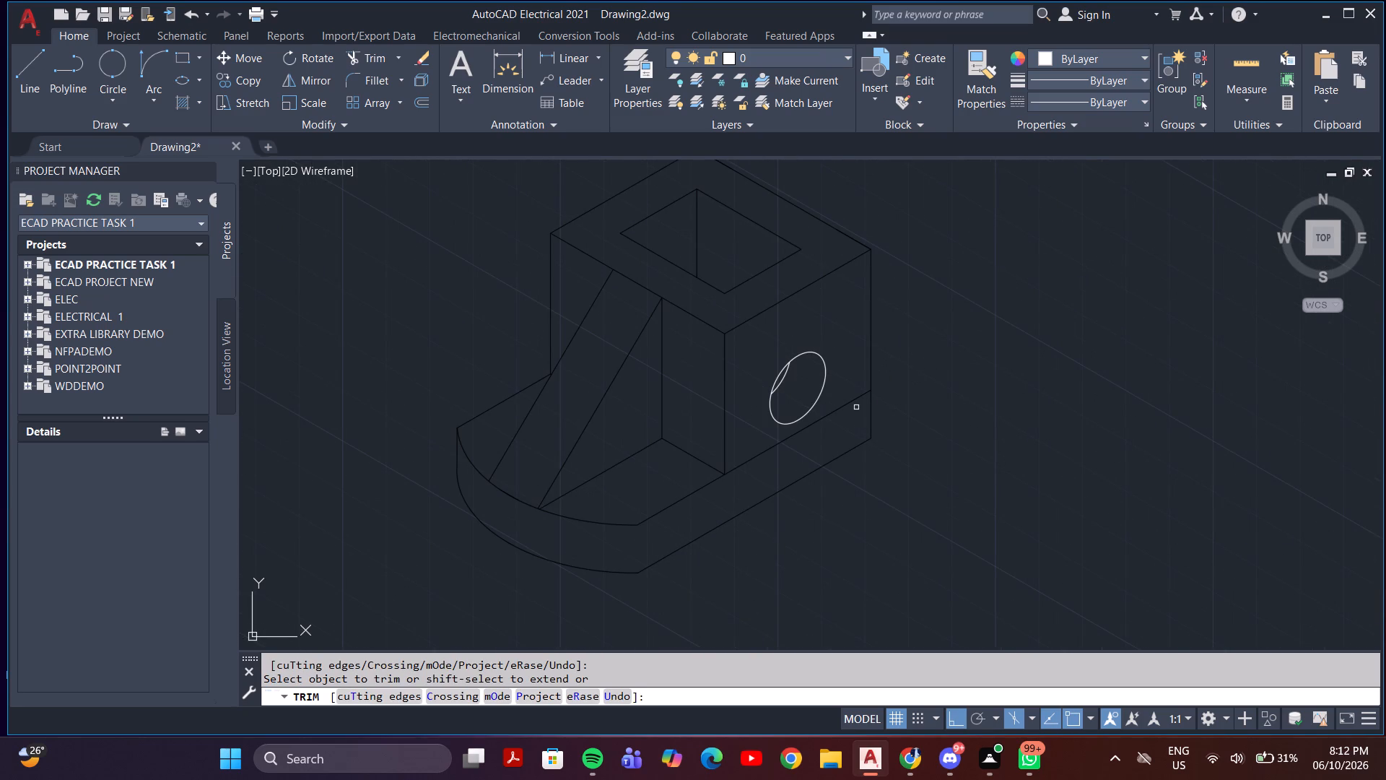
click(840, 405)
key(Escape)
Set the color of the hole's isocircle and its trimmed inner arc to black (0,0,0).
click(837, 312)
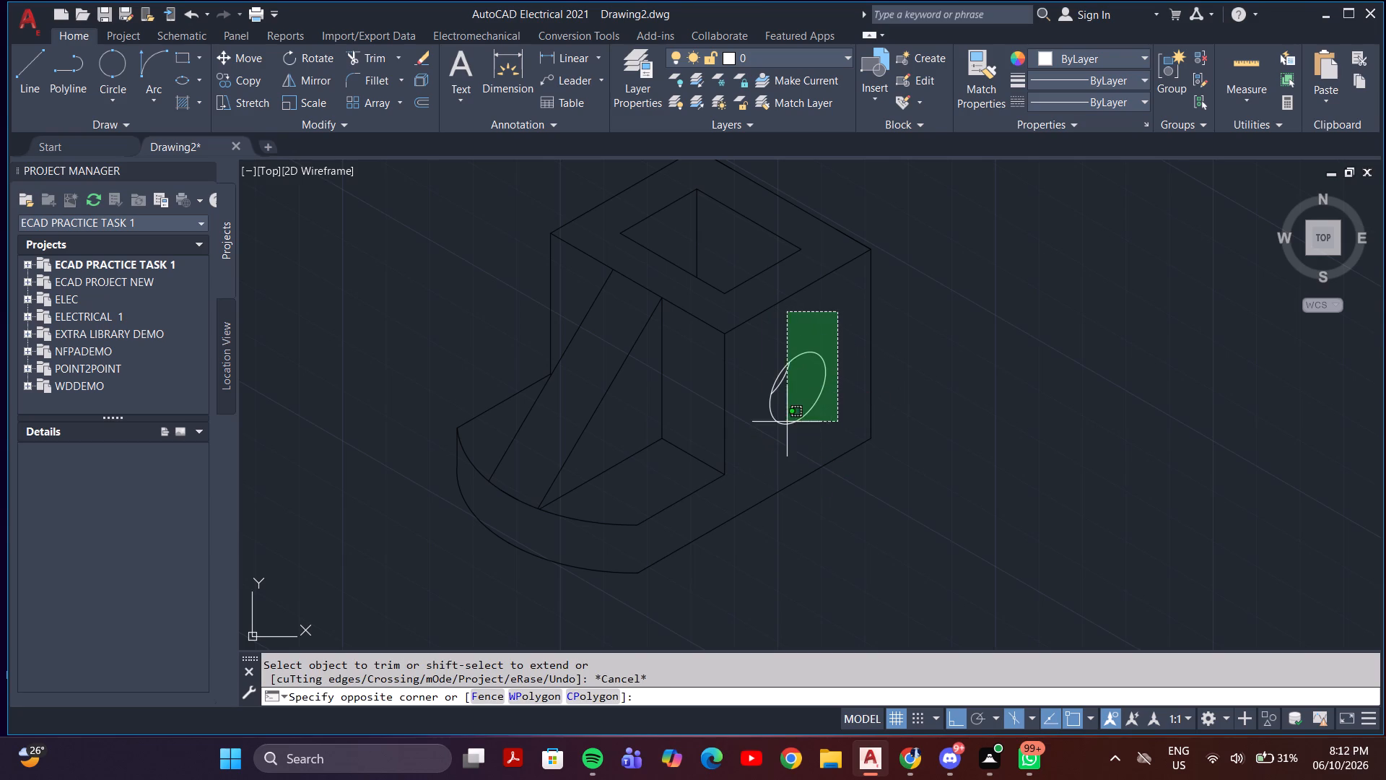
click(809, 397)
click(783, 382)
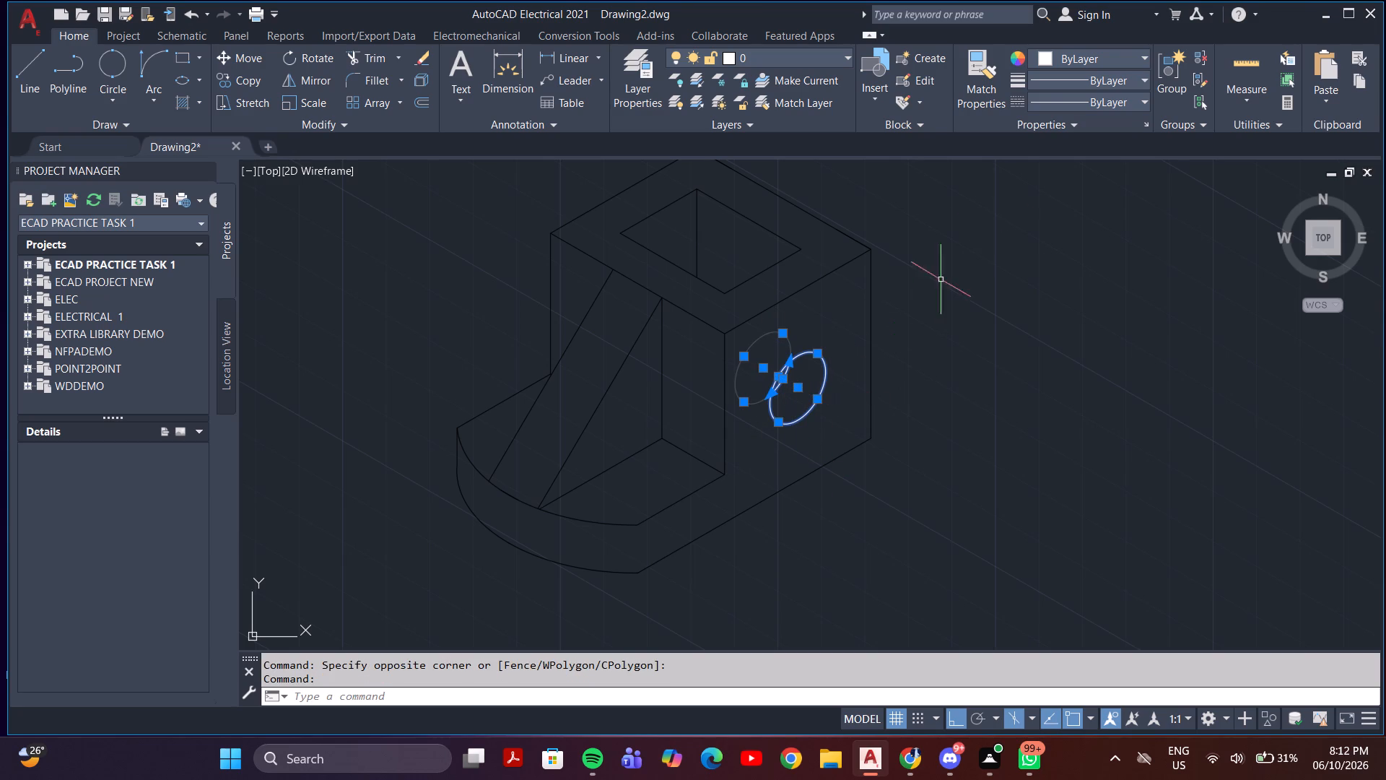
click(1059, 58)
click(1037, 129)
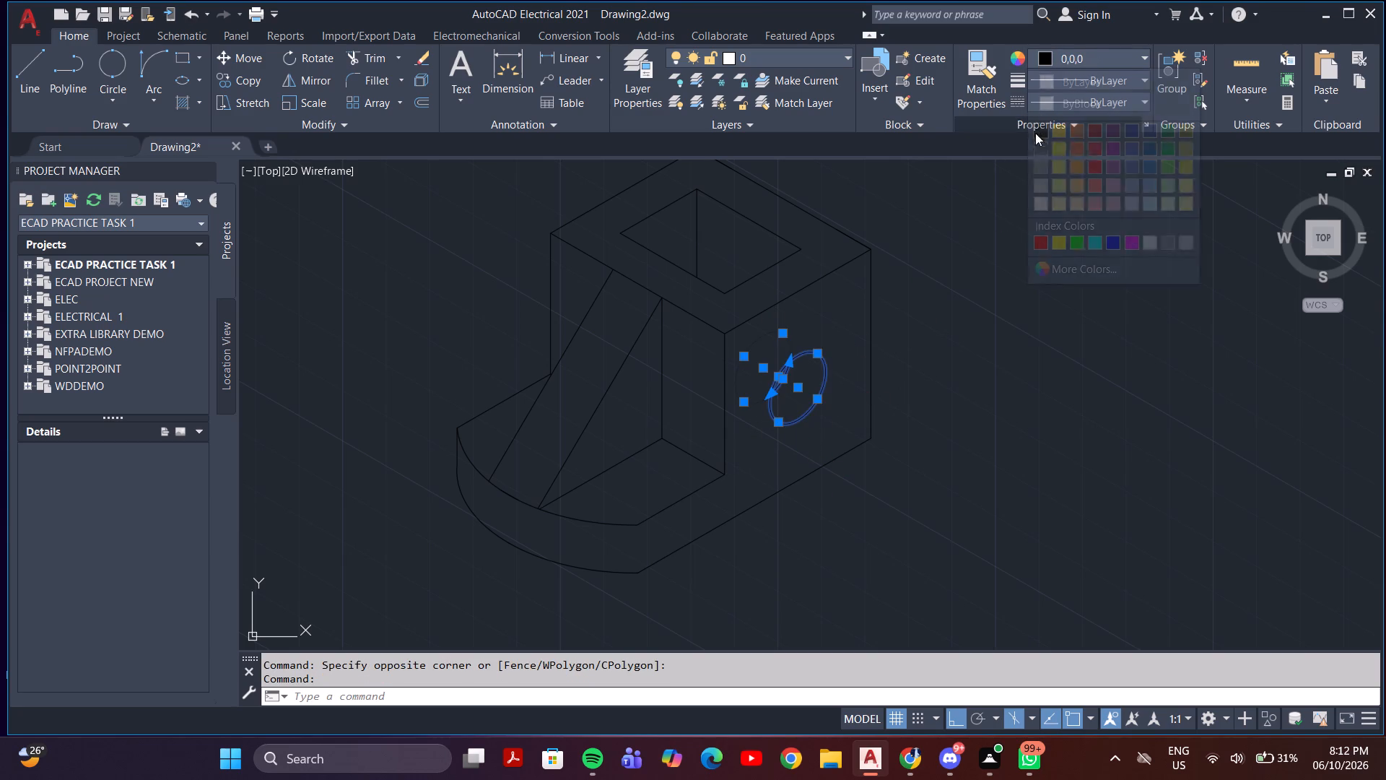
key(Escape)
key(Escape)
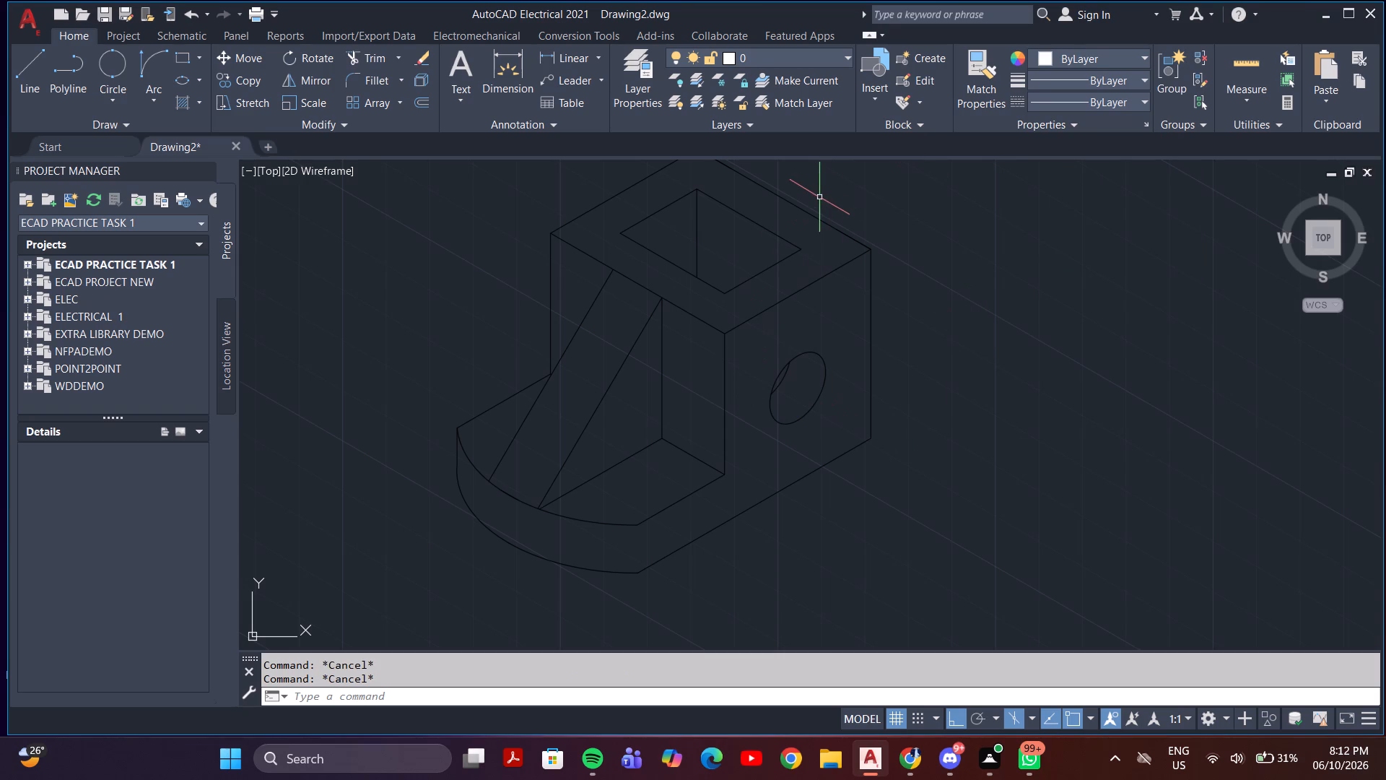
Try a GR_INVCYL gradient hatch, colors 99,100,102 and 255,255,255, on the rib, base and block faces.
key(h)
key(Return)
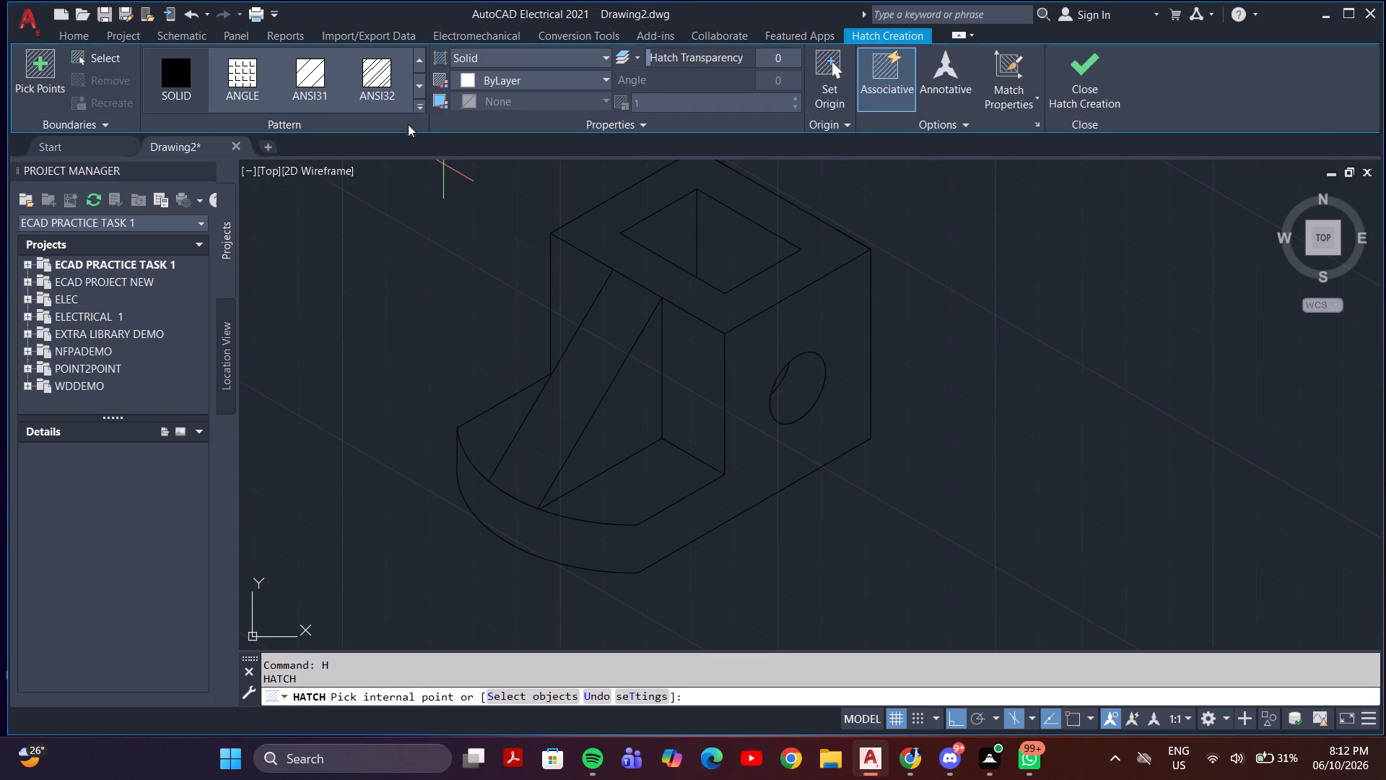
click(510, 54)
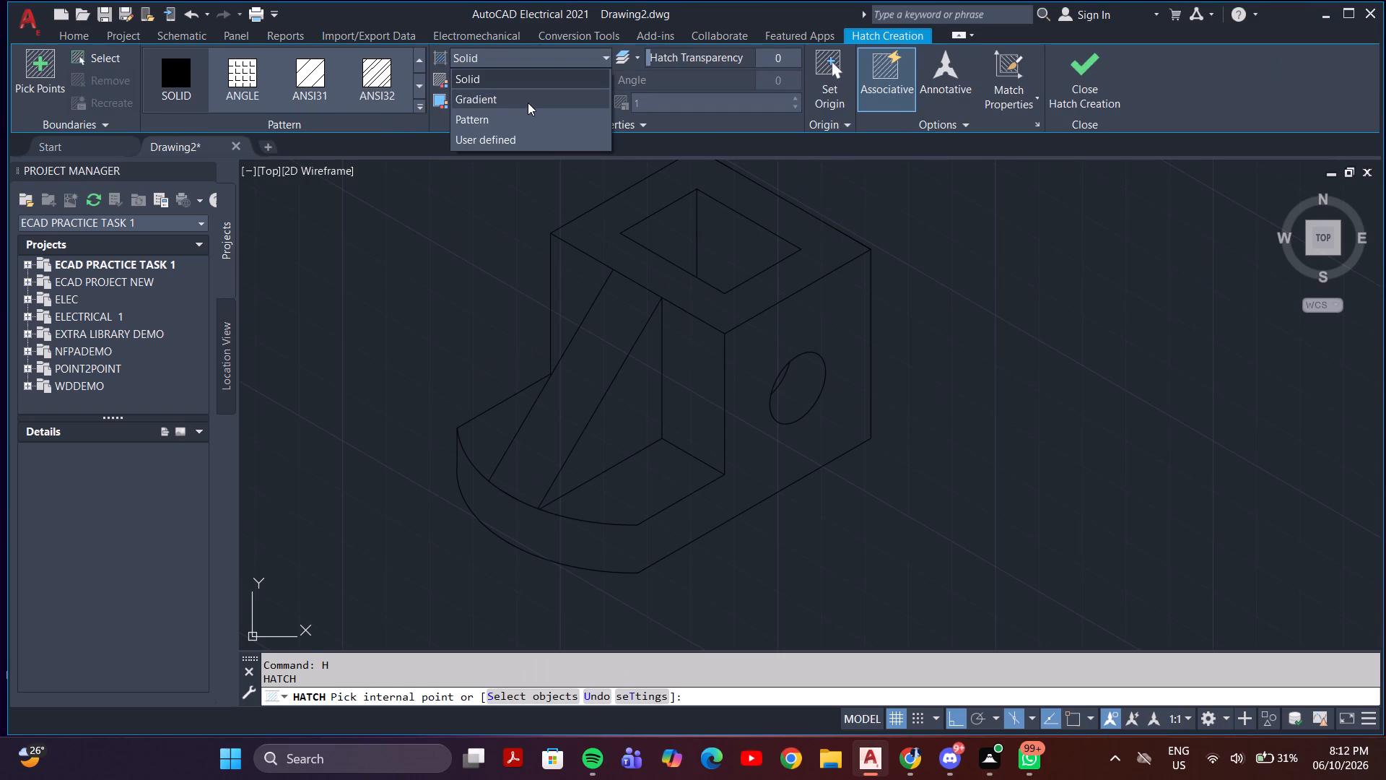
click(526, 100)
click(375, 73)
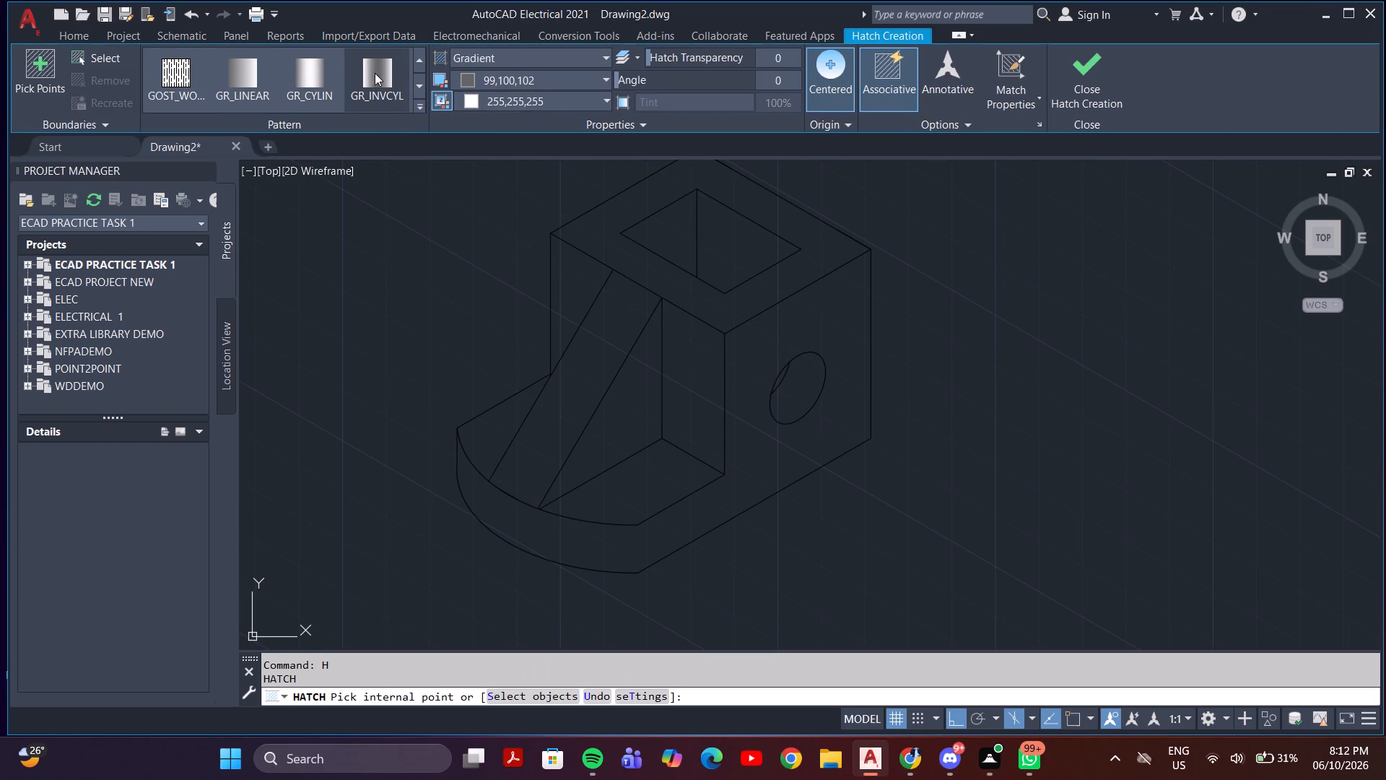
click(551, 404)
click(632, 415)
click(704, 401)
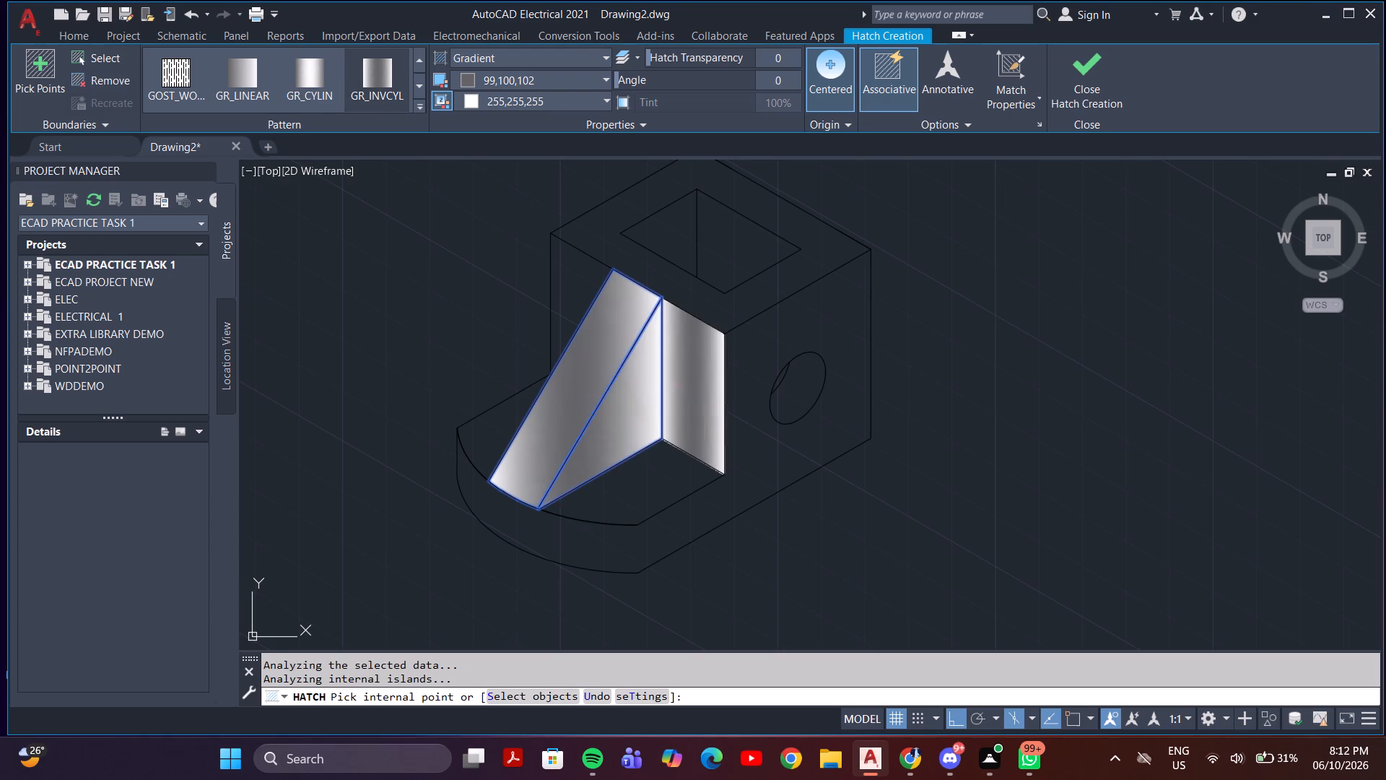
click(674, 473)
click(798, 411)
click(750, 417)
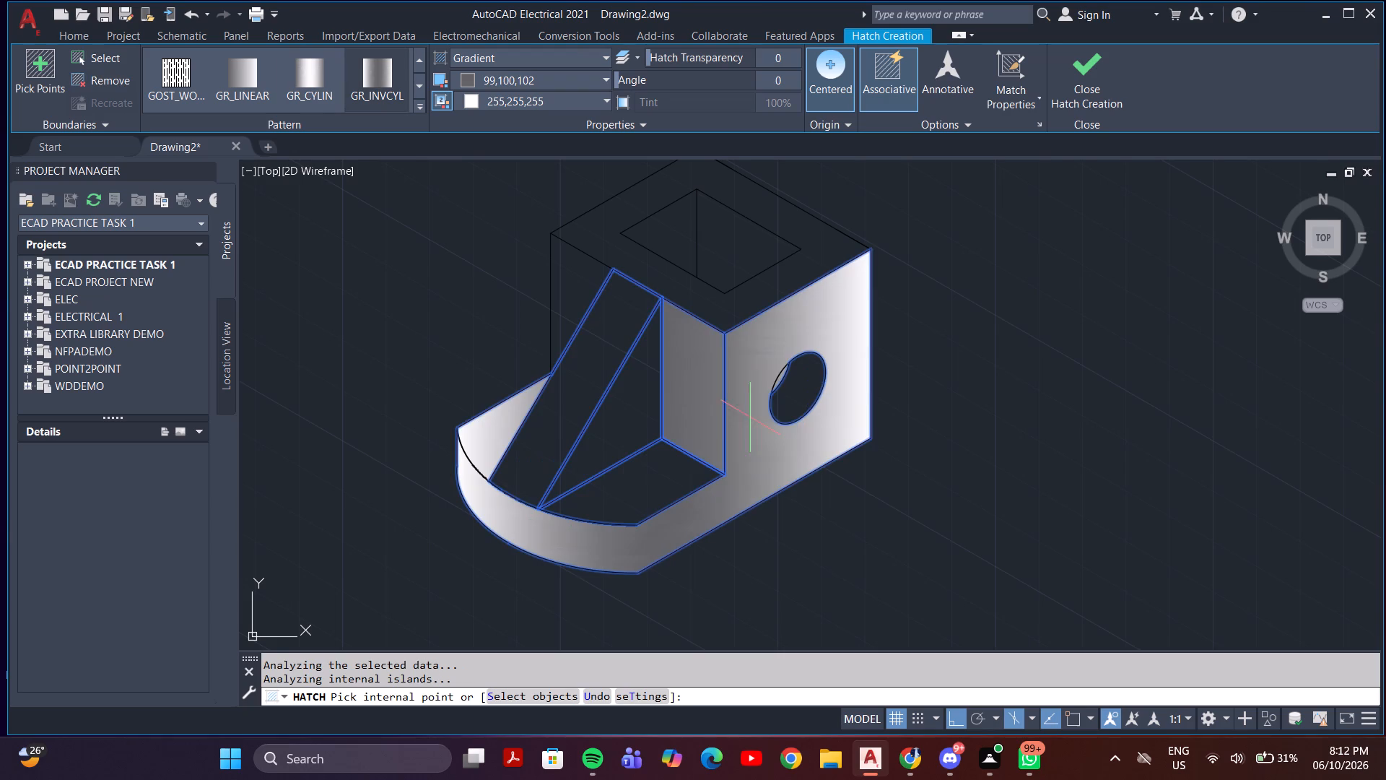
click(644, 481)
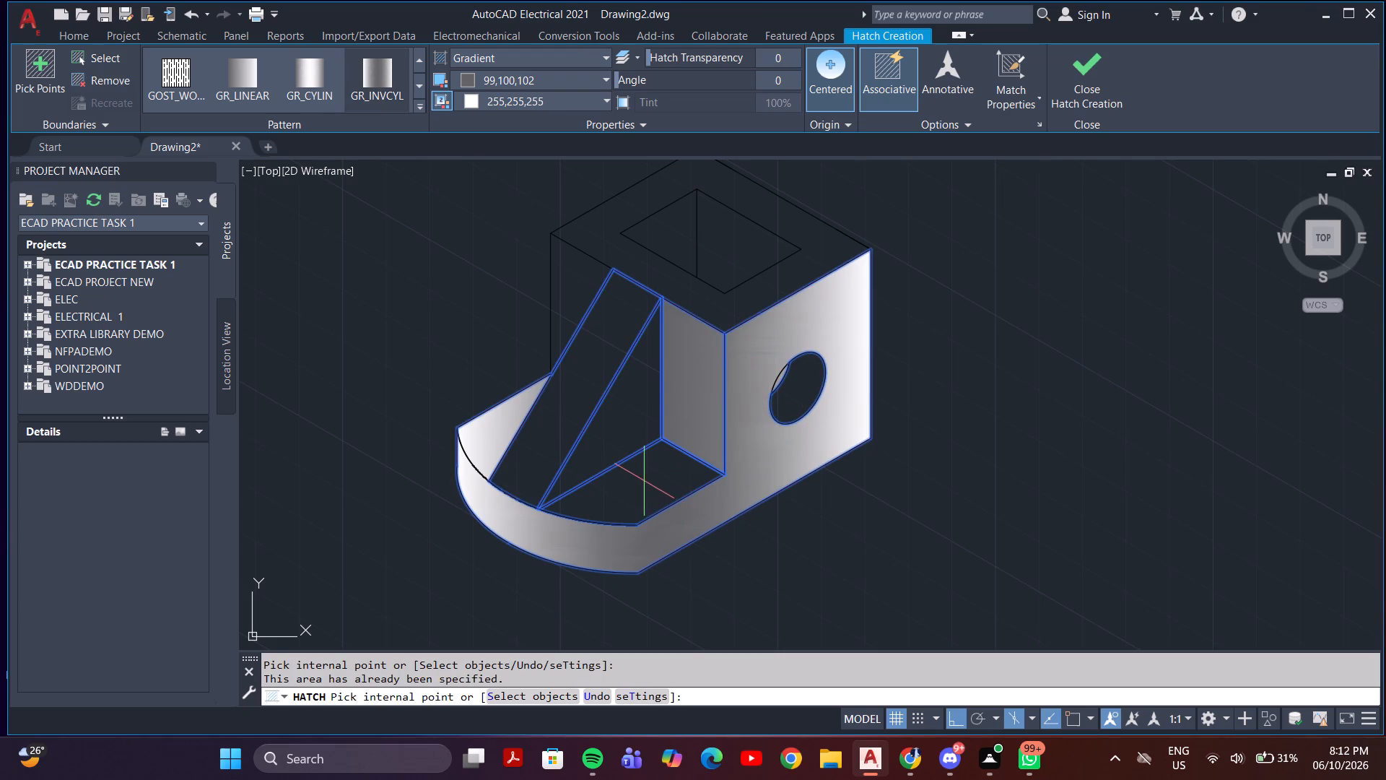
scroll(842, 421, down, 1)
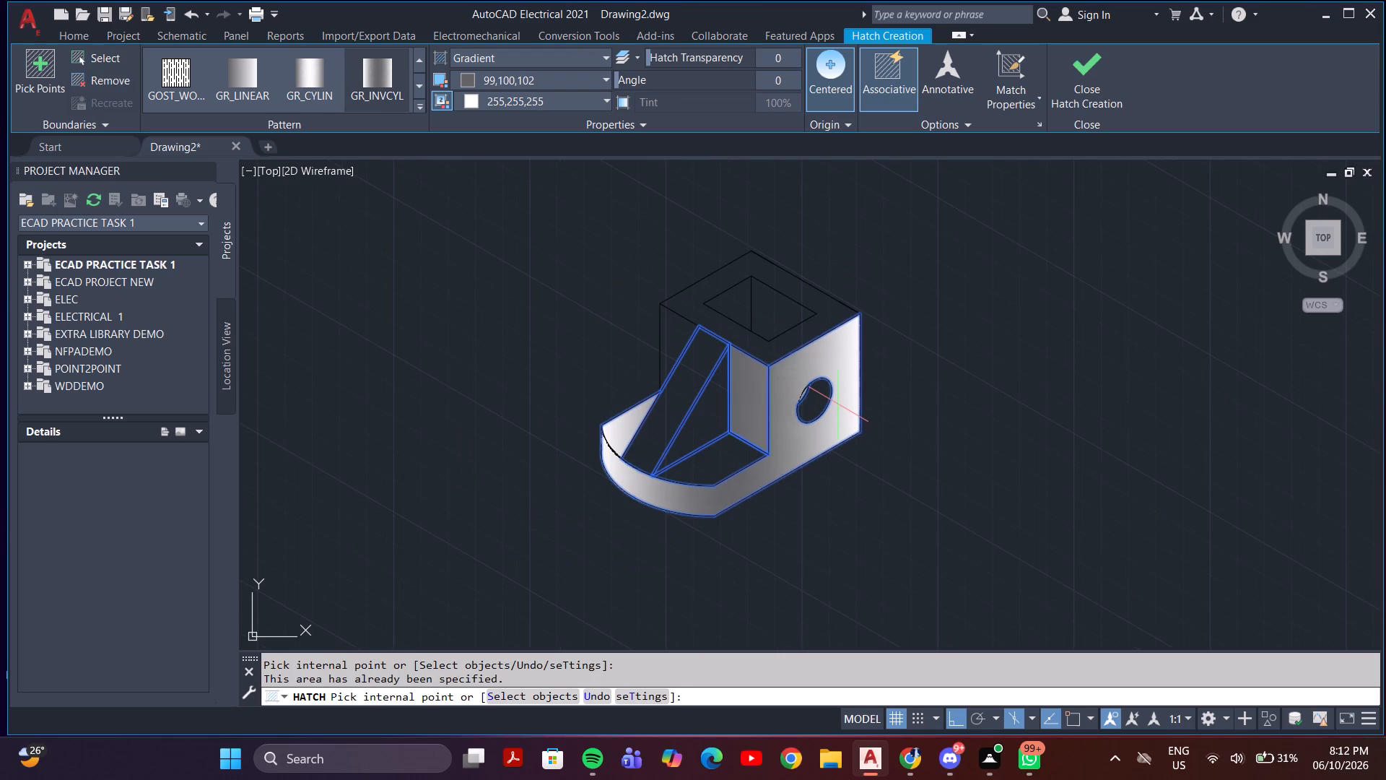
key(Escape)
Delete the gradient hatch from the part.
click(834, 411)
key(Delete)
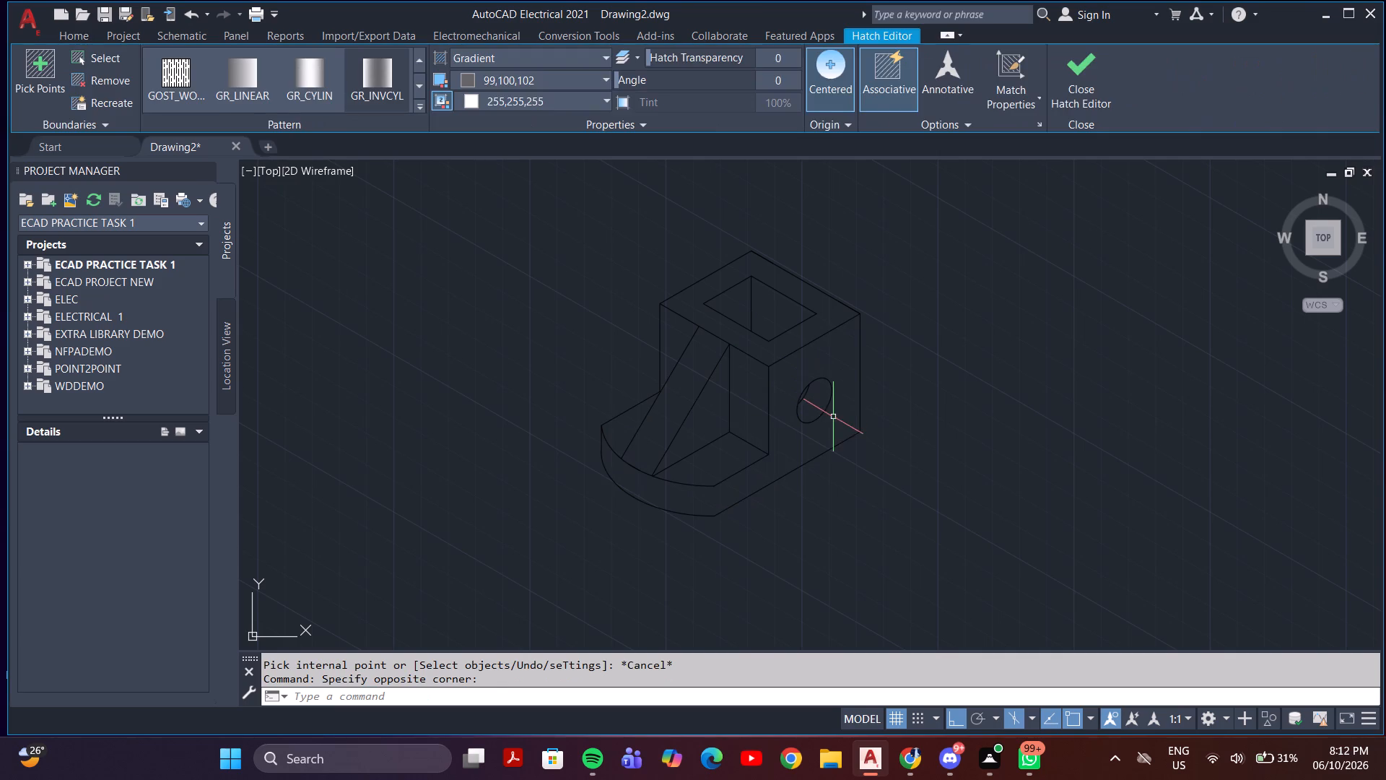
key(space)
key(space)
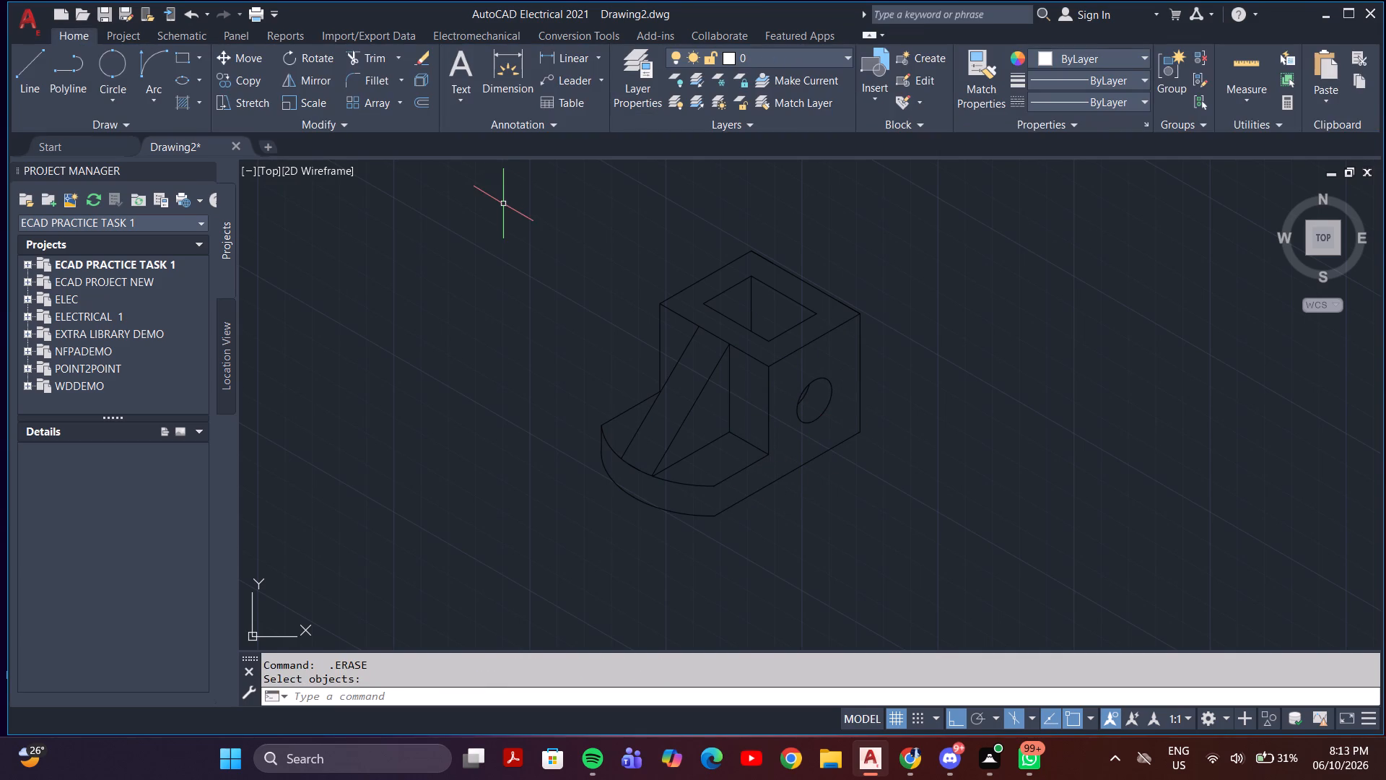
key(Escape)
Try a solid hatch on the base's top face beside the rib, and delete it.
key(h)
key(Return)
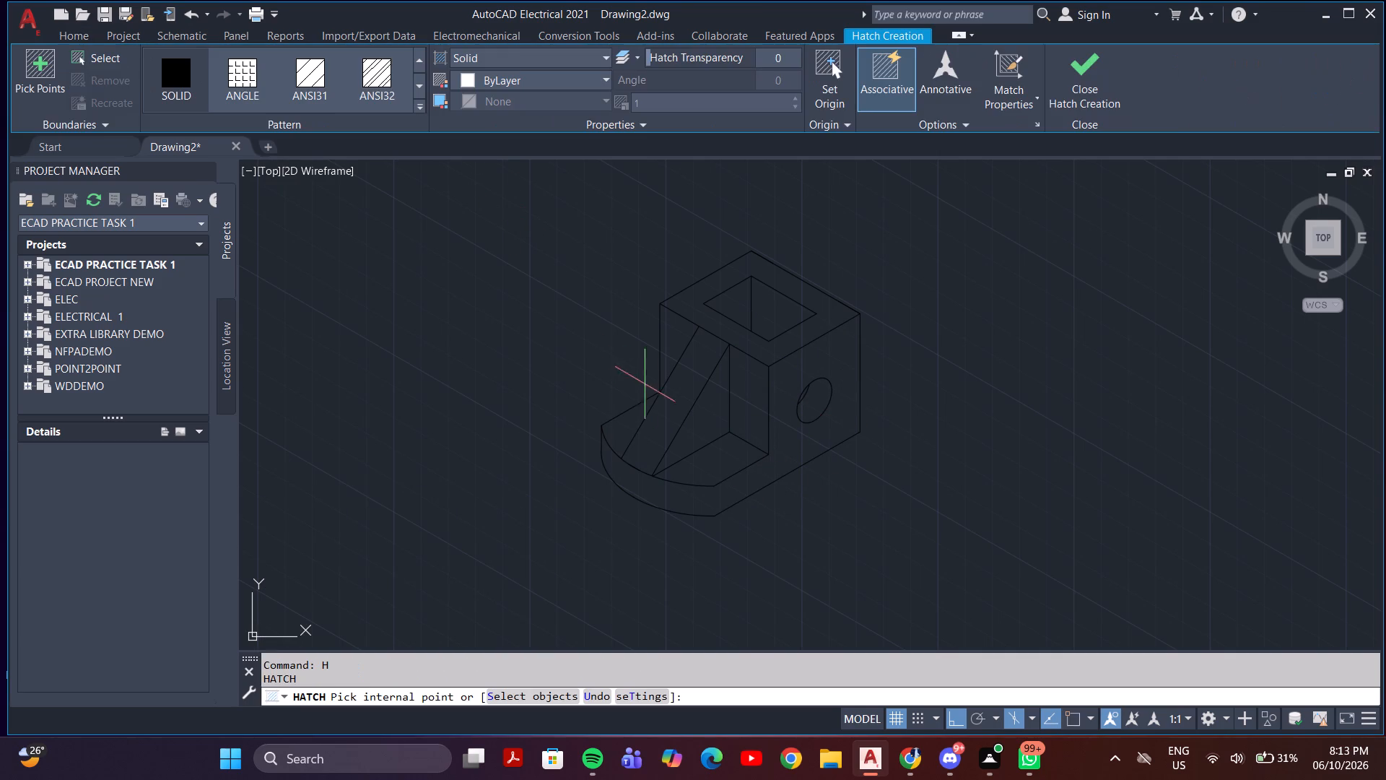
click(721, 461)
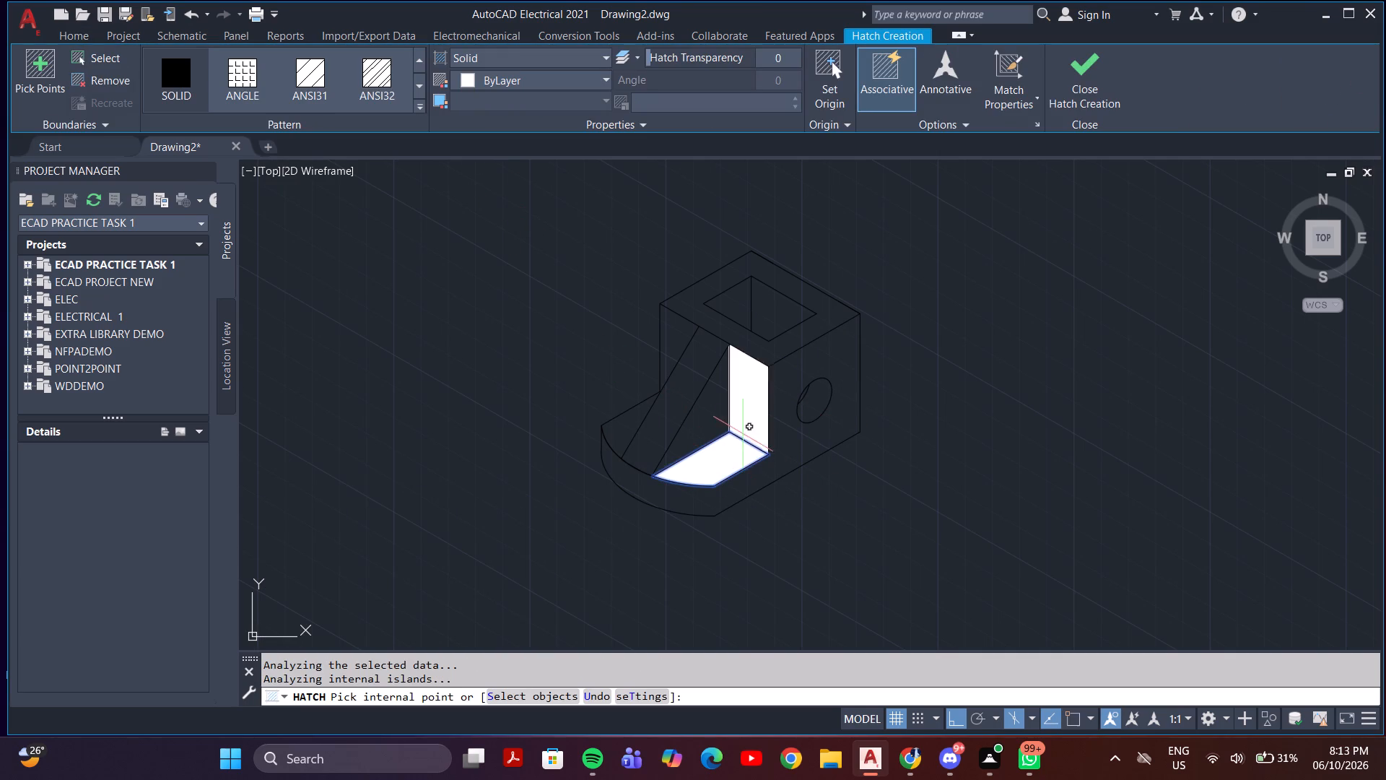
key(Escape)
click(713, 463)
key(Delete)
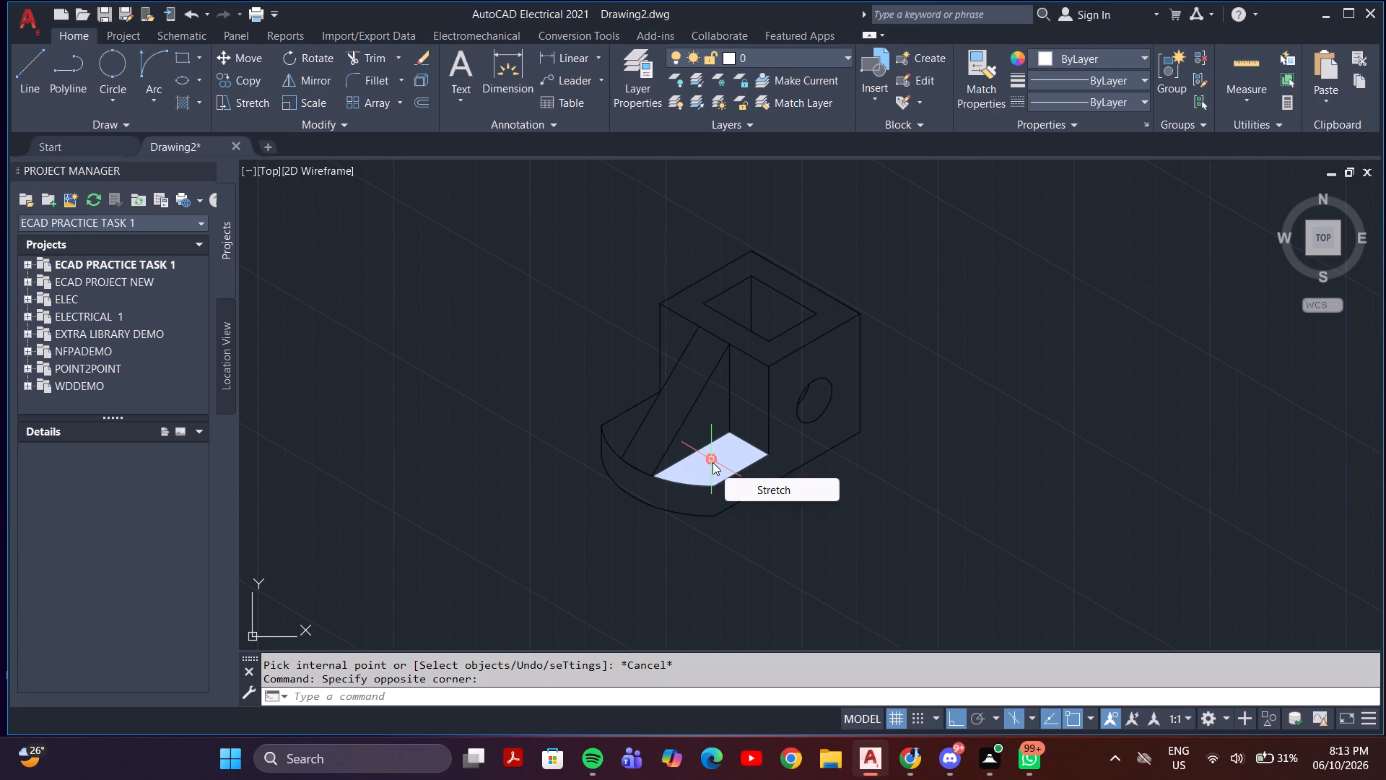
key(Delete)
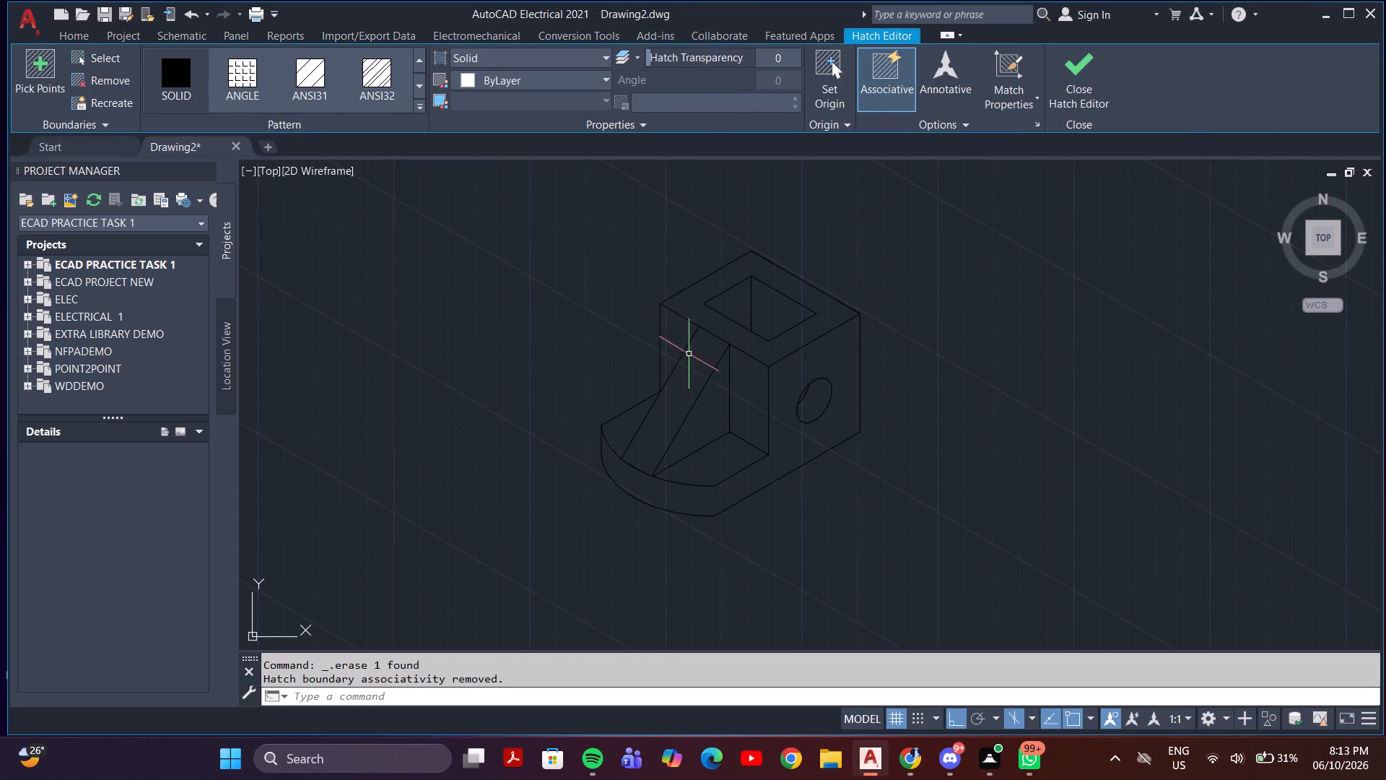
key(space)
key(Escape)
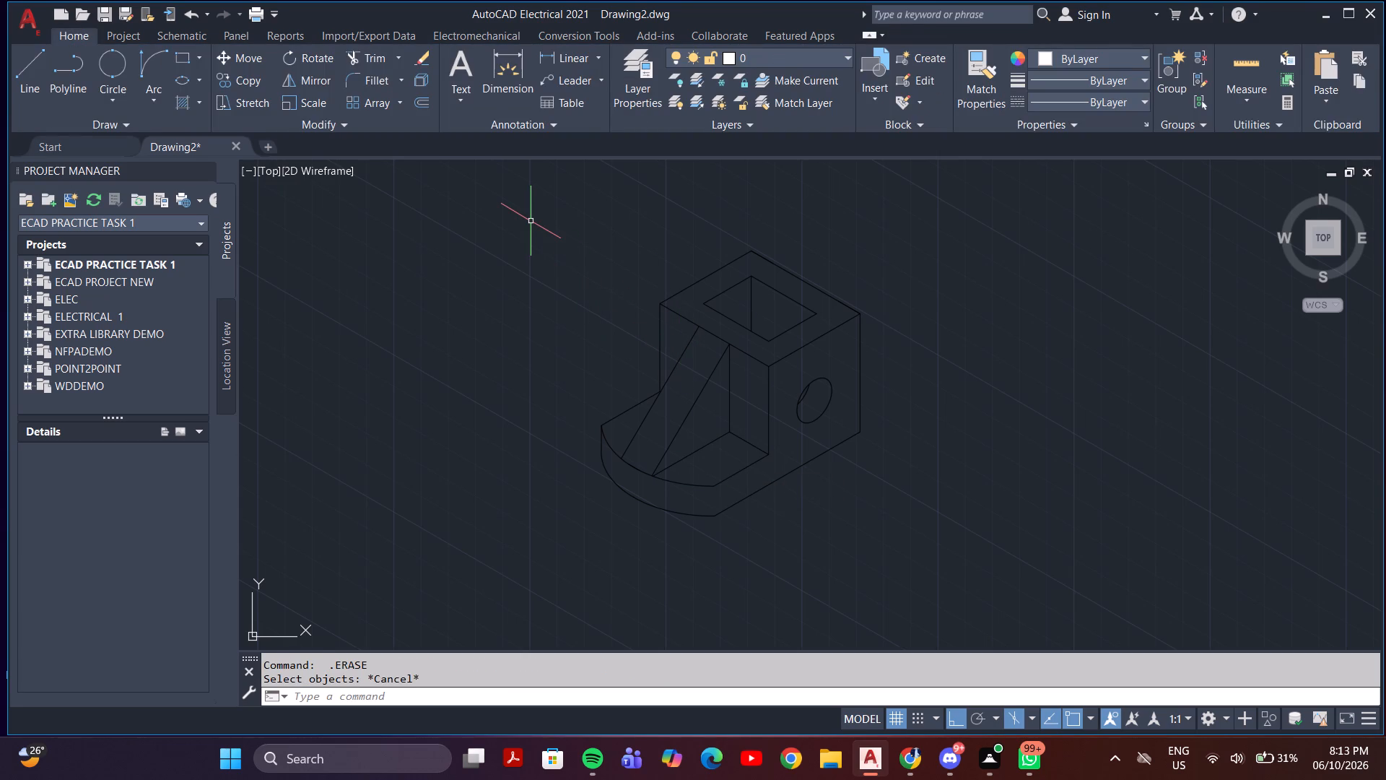
Hatch the rib, base and block's outer faces with the GR_INVCYL gradient, colors 99,100,102 and 255,255,255.
key(h)
key(Return)
click(565, 61)
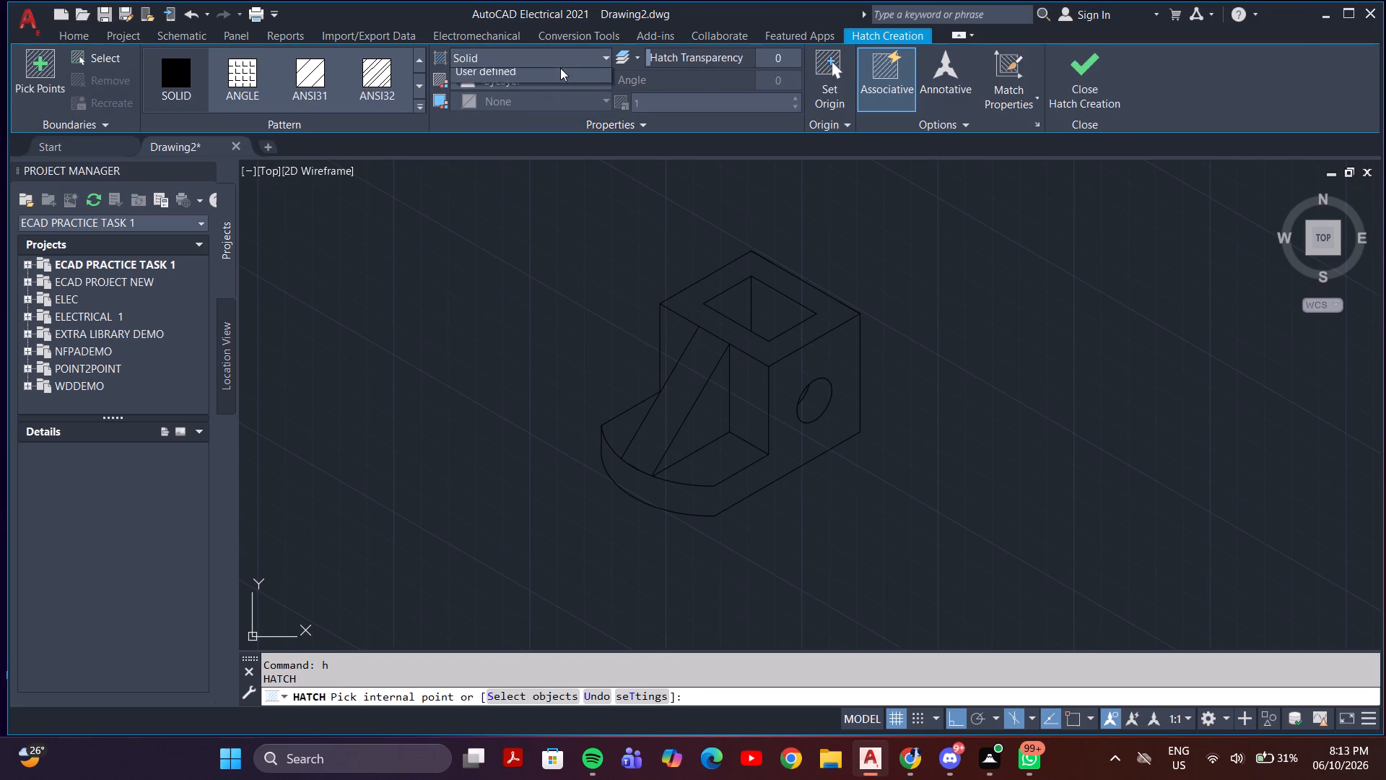
click(528, 94)
click(364, 69)
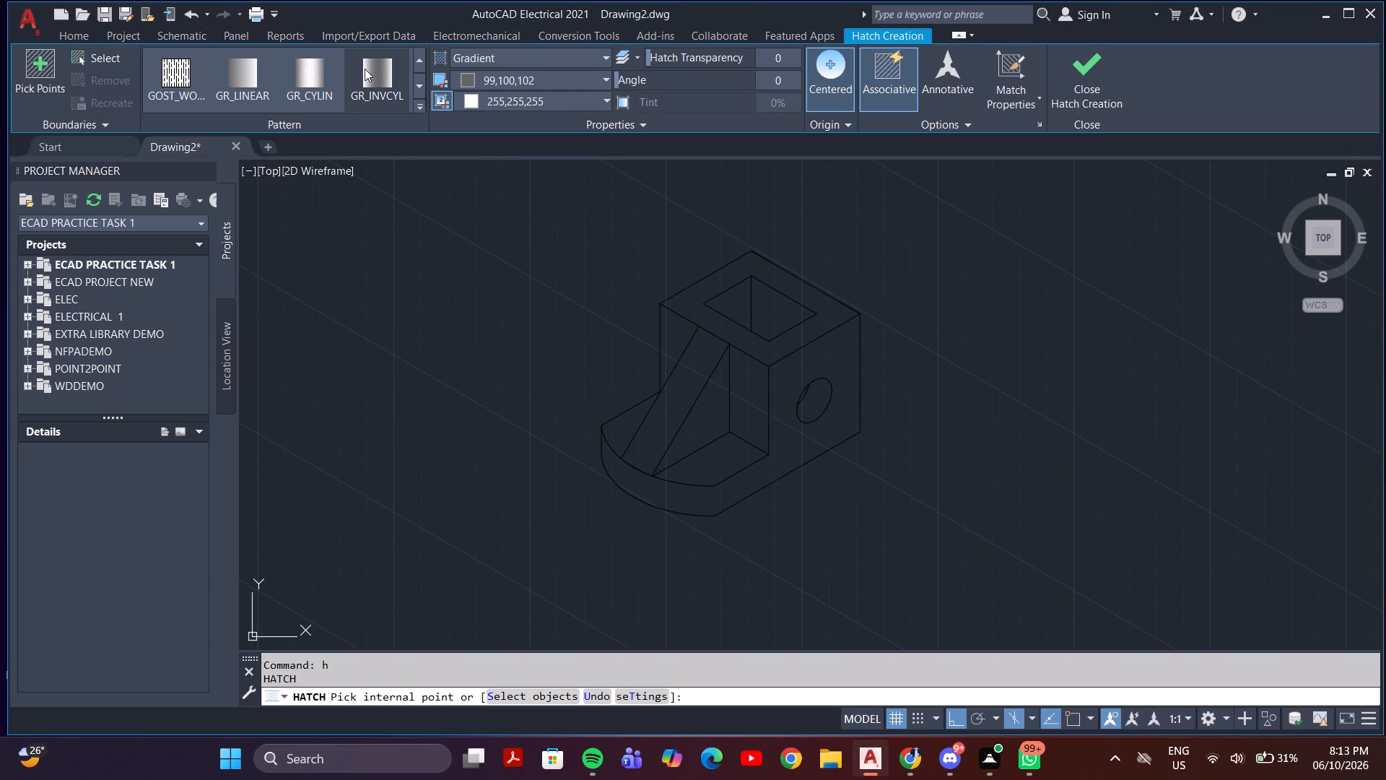
click(657, 419)
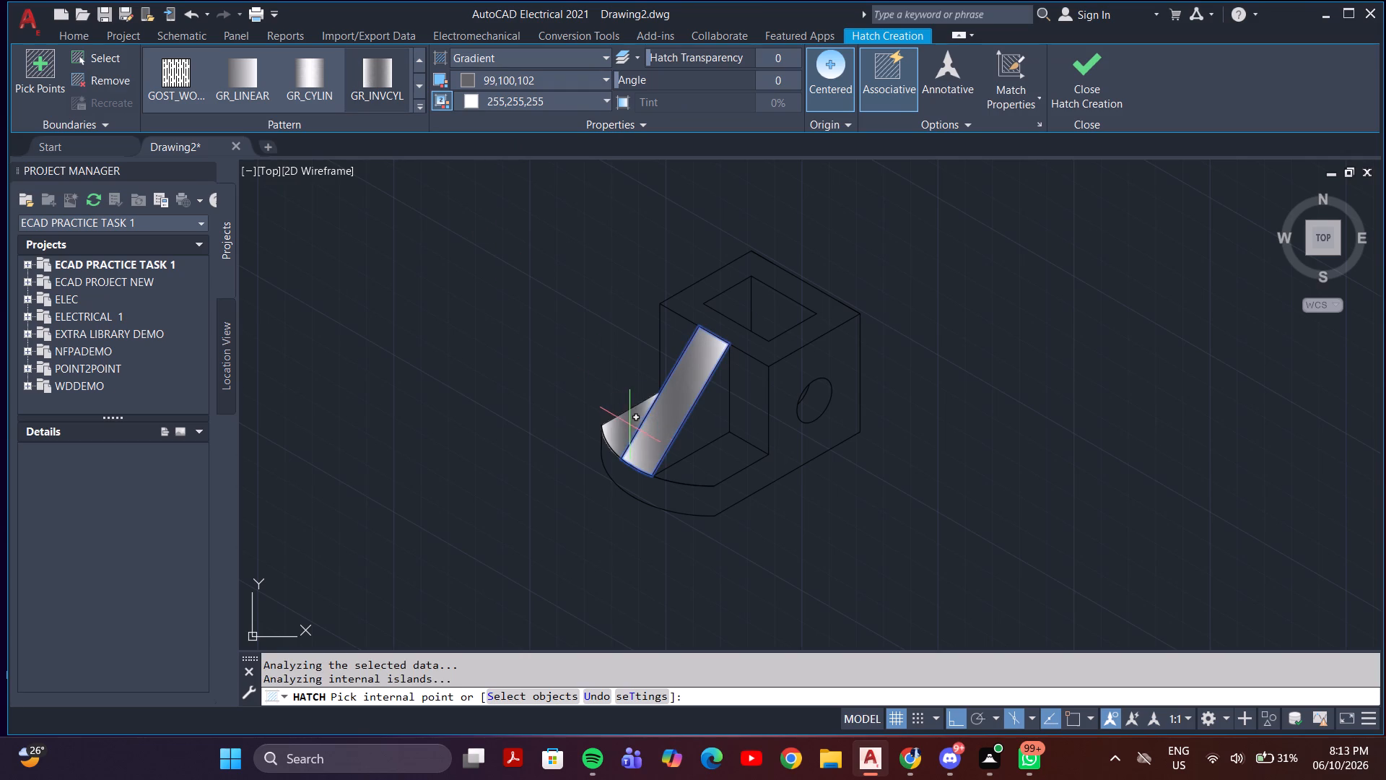
click(629, 425)
click(710, 468)
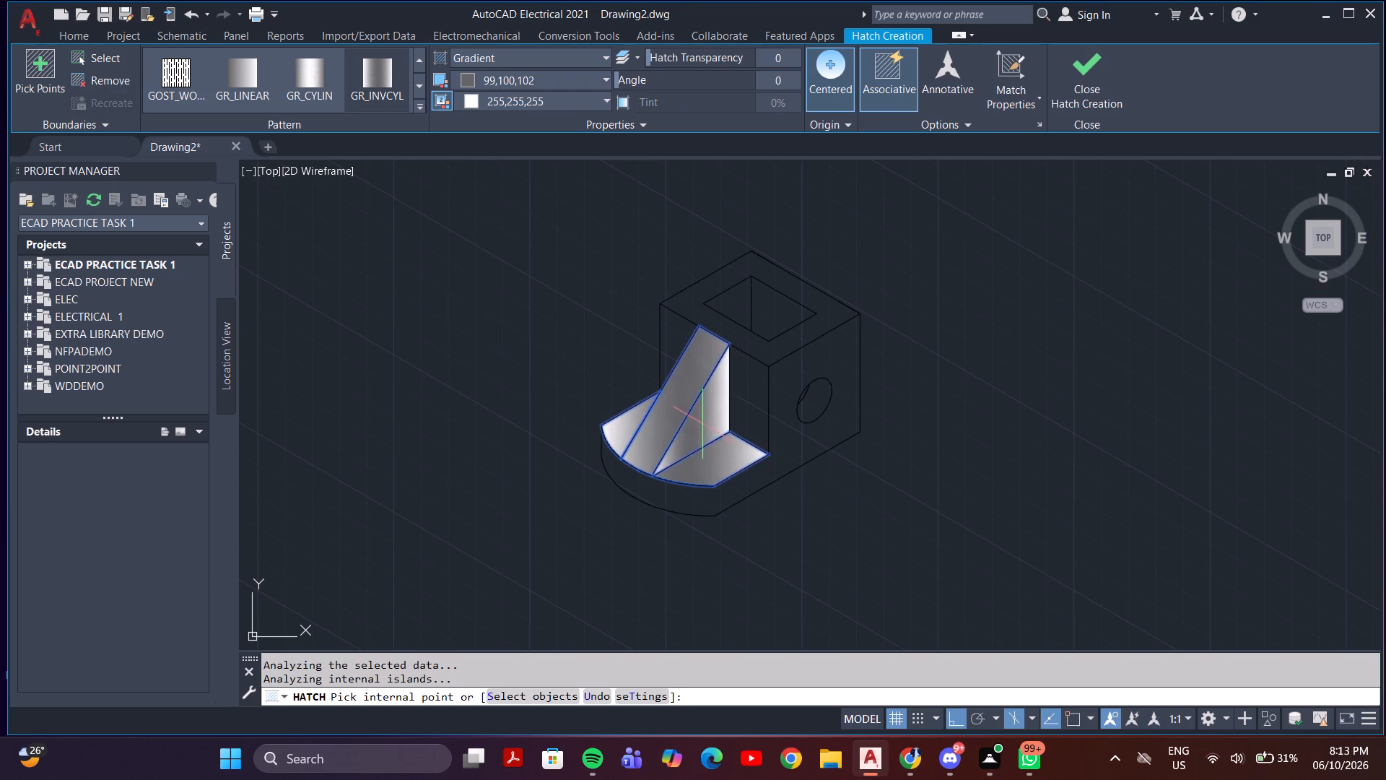
click(701, 422)
click(747, 396)
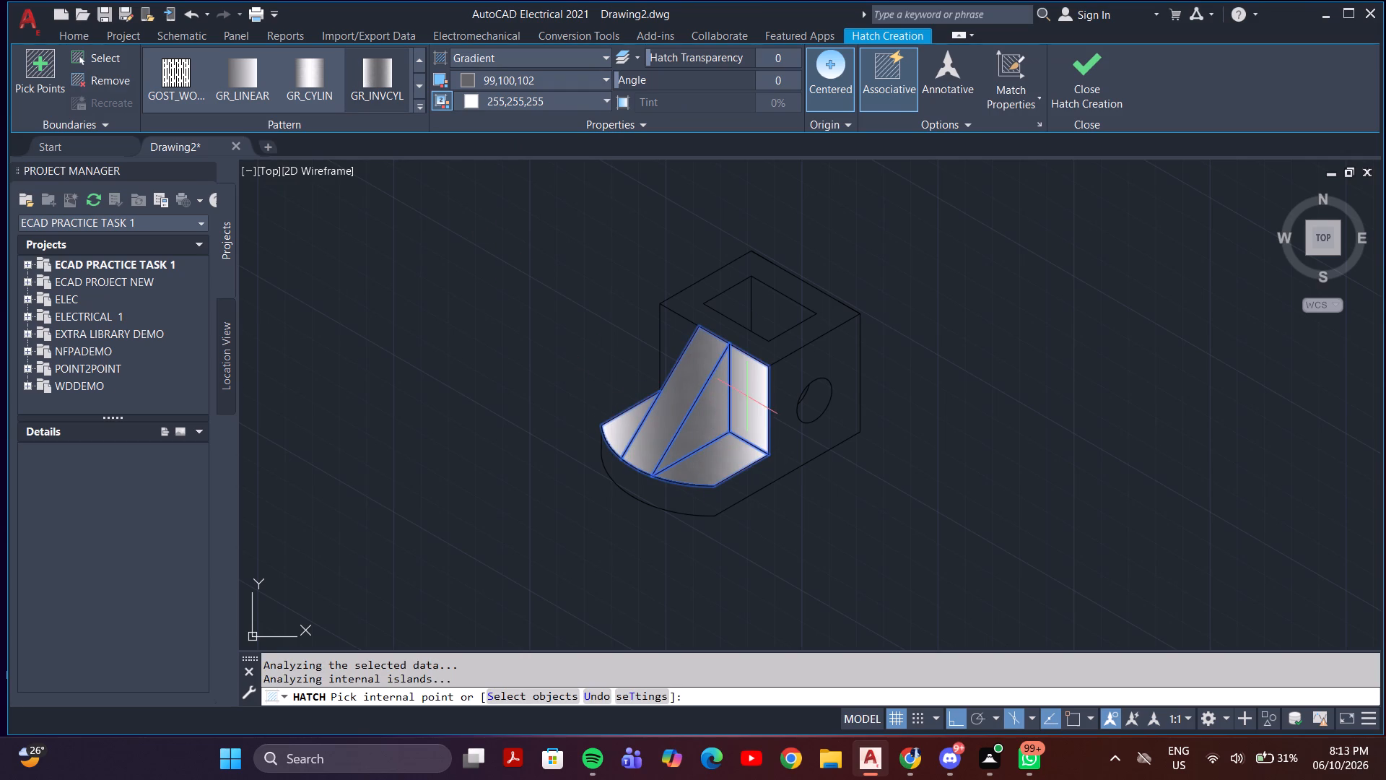
click(741, 478)
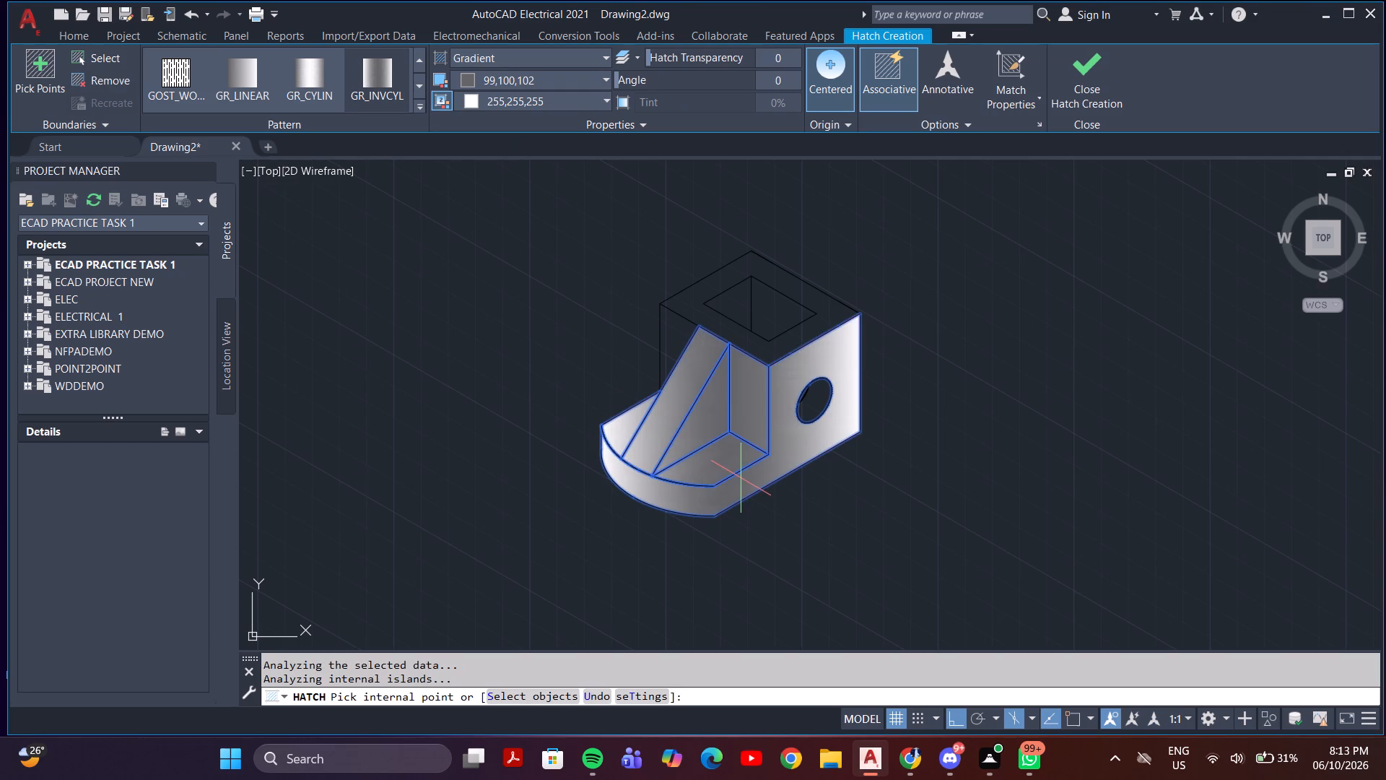
click(679, 339)
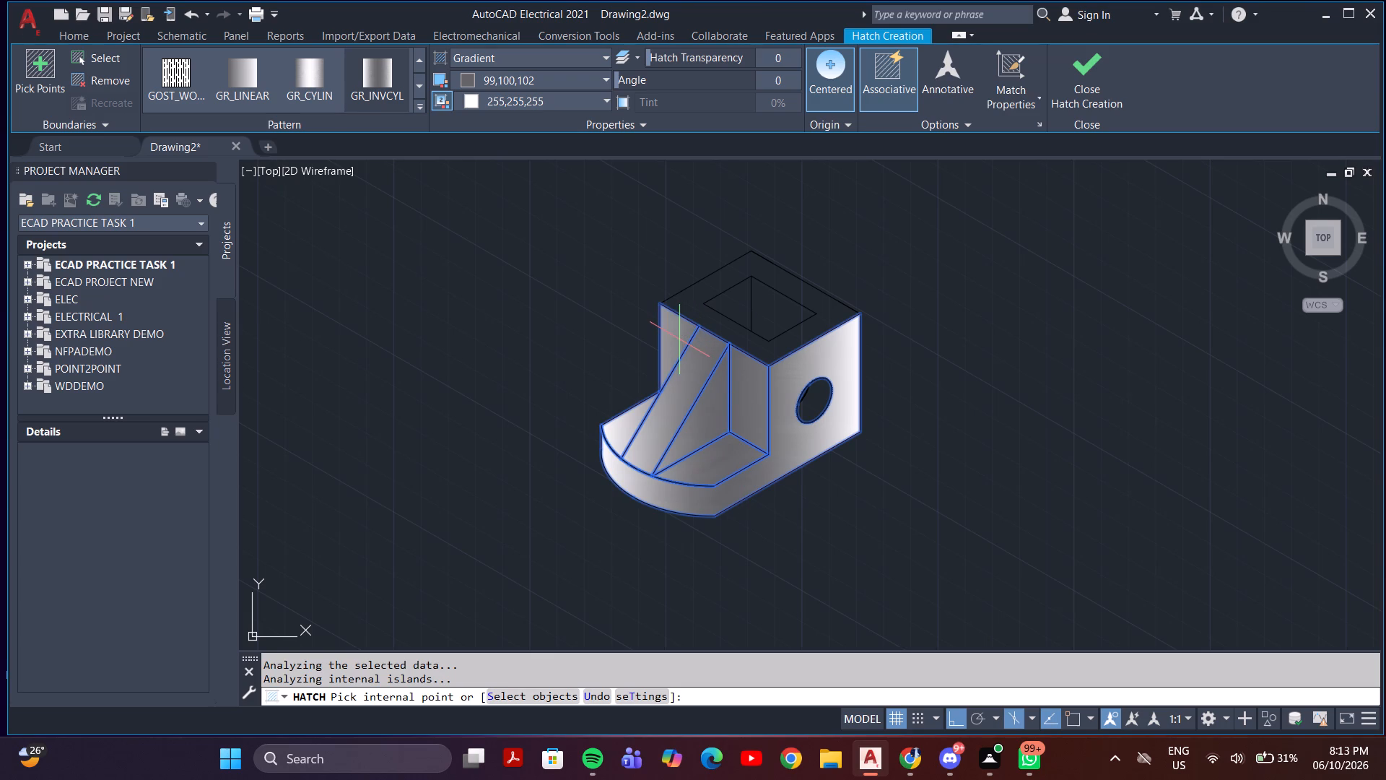
click(693, 301)
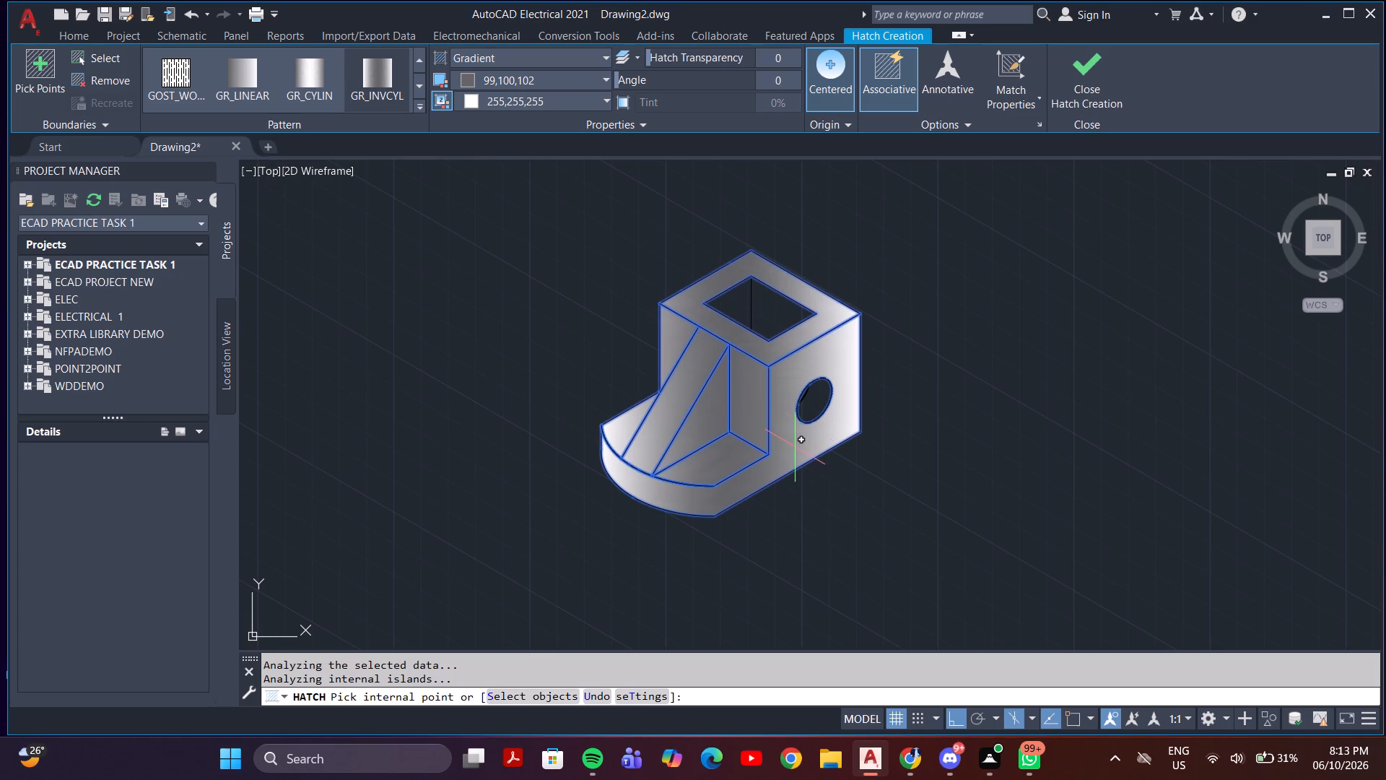
Add the thin sliver between the hole's edge and its inner arc to the gradient hatch.
scroll(796, 429, up, 5)
click(829, 380)
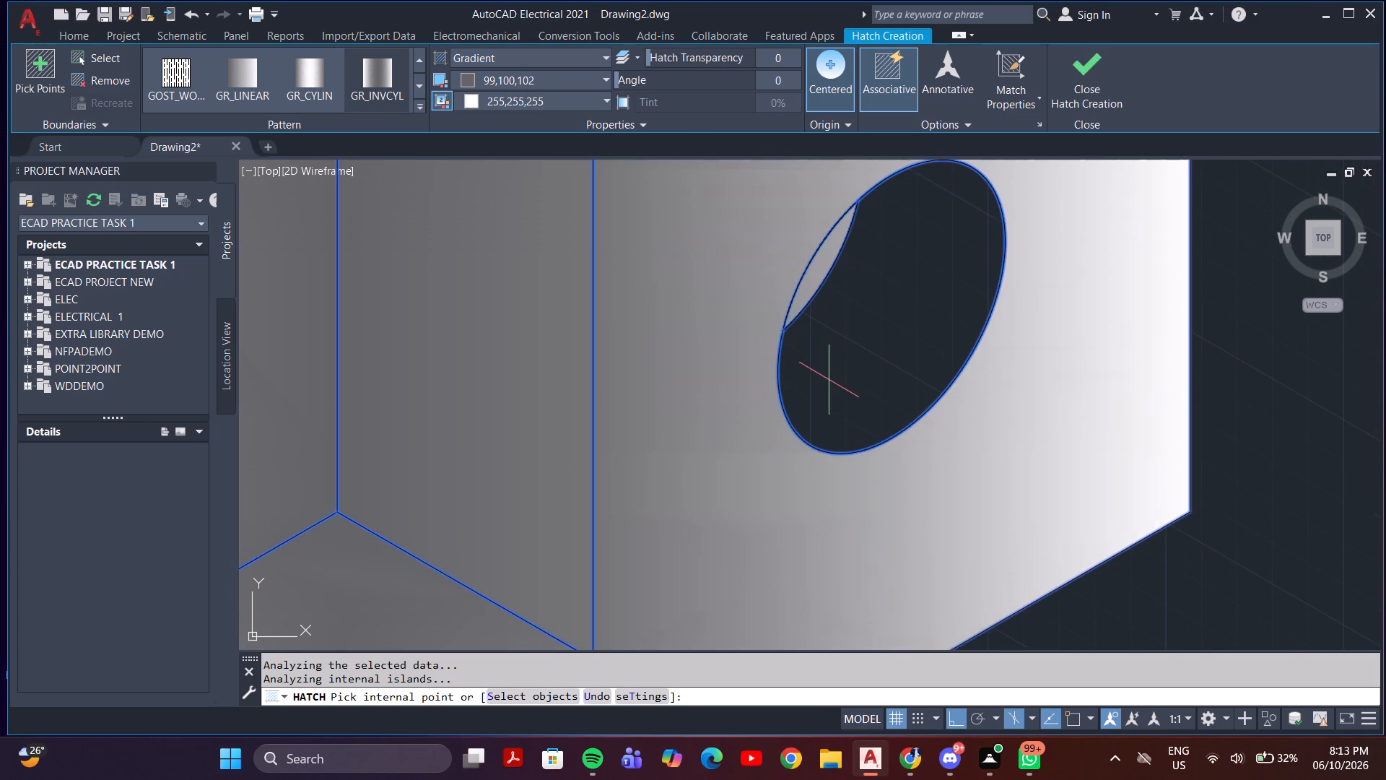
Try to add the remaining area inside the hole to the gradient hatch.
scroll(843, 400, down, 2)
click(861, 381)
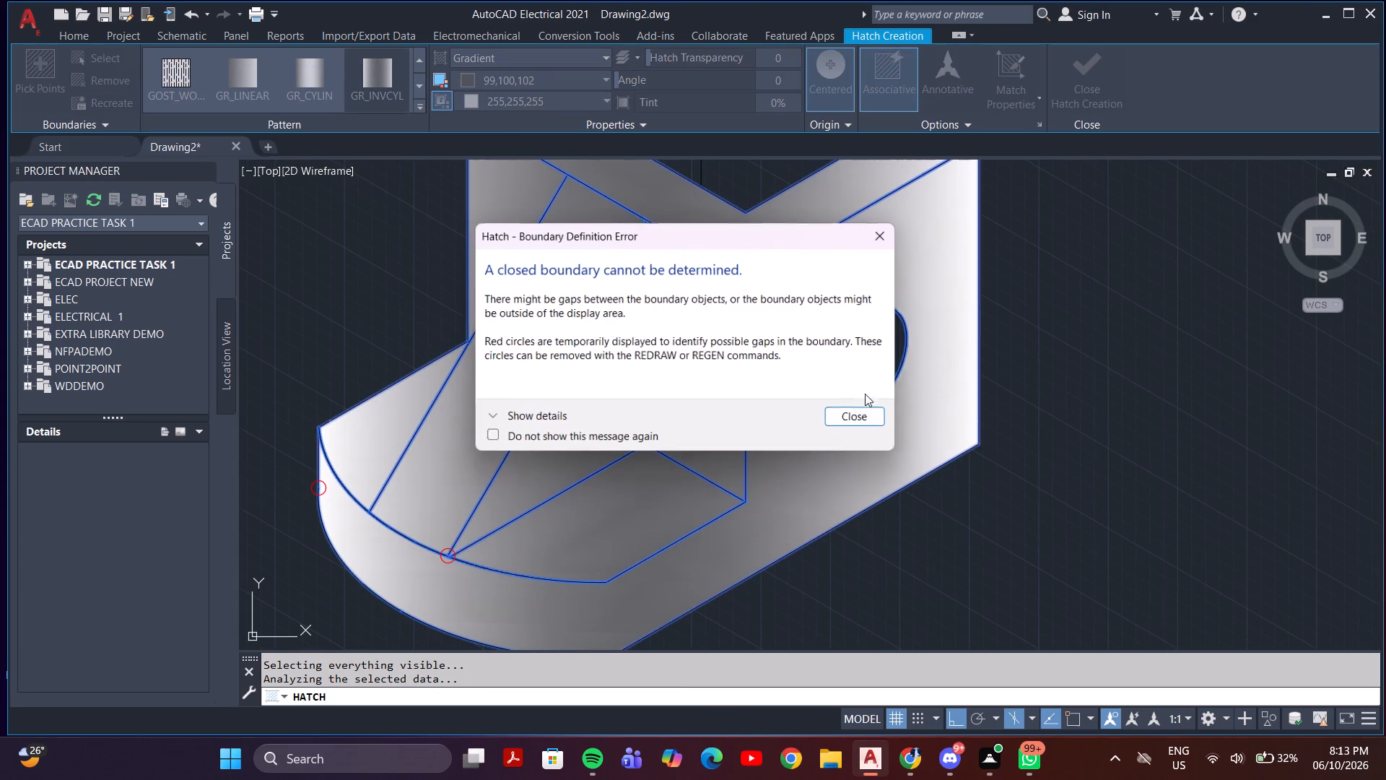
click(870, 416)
Examine the junction where the inner arc meets the hole's edge for gaps.
scroll(861, 313, up, 1)
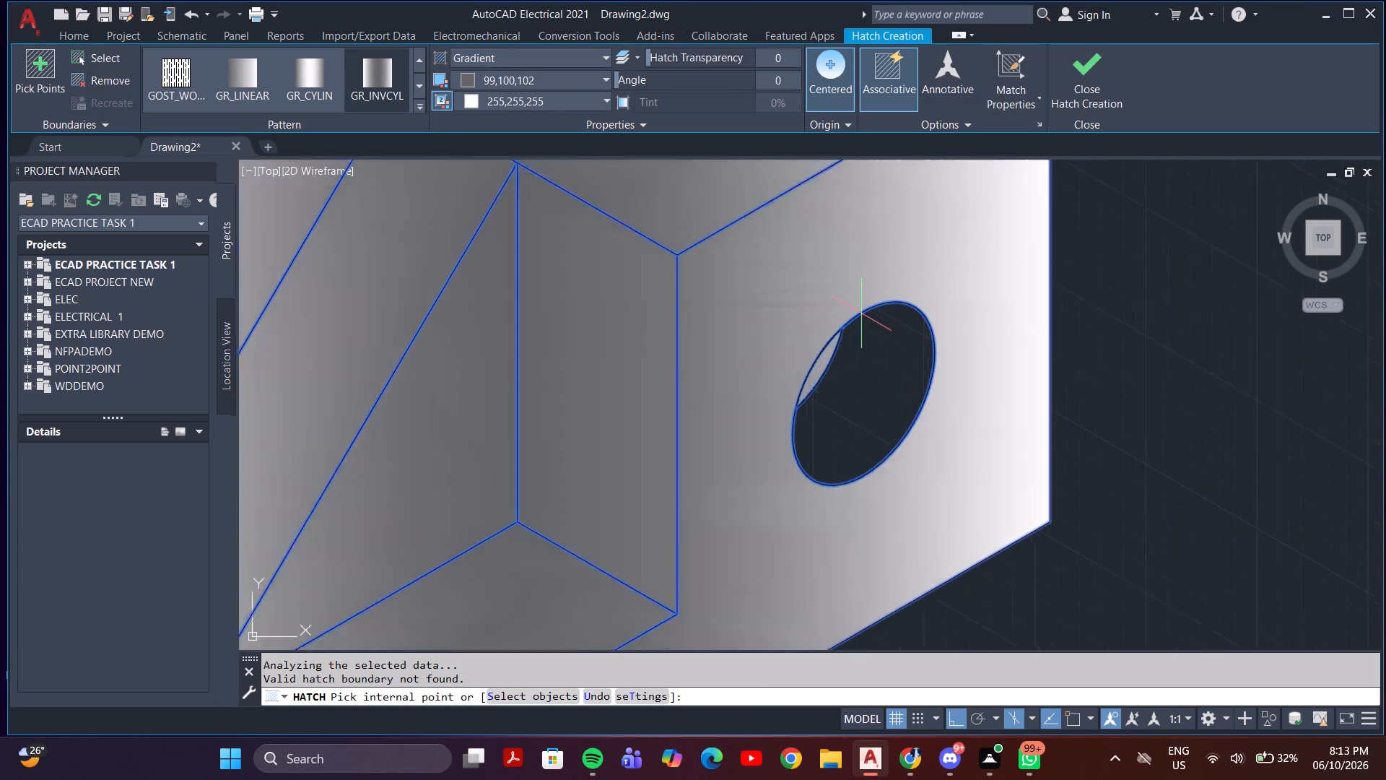
scroll(861, 313, up, 6)
scroll(832, 315, down, 4)
scroll(822, 324, up, 5)
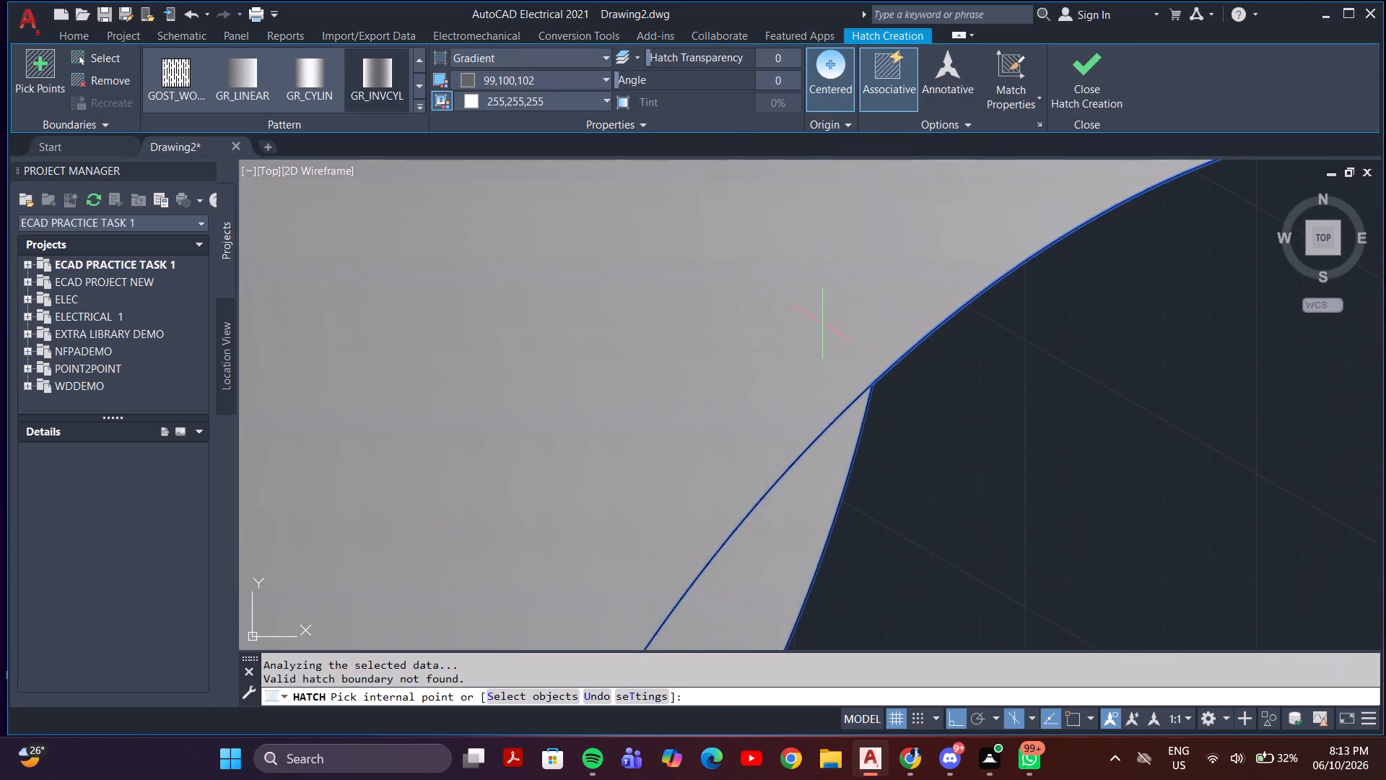
scroll(837, 334, up, 5)
middle_drag(915, 404, 772, 191)
scroll(971, 500, up, 4)
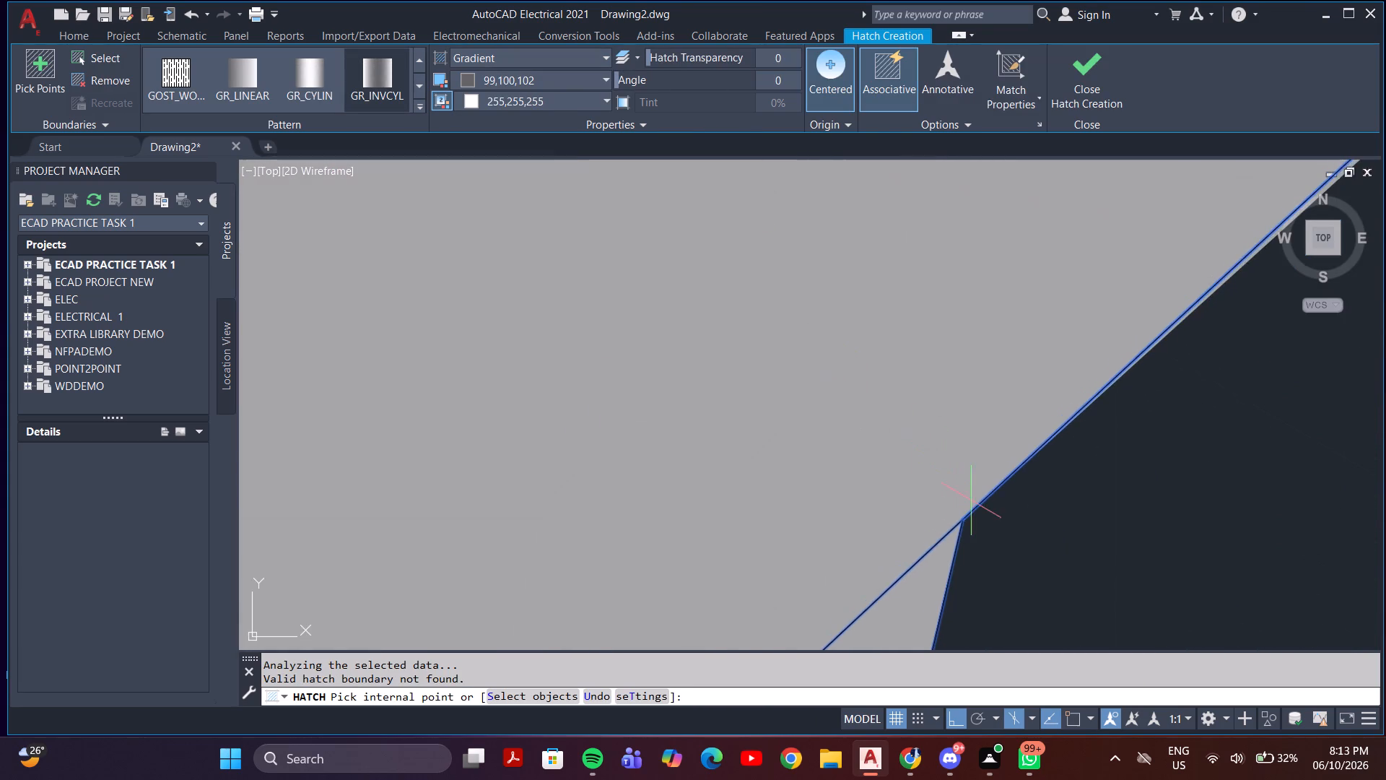
middle_drag(980, 514, 951, 409)
scroll(940, 432, up, 5)
scroll(846, 234, up, 4)
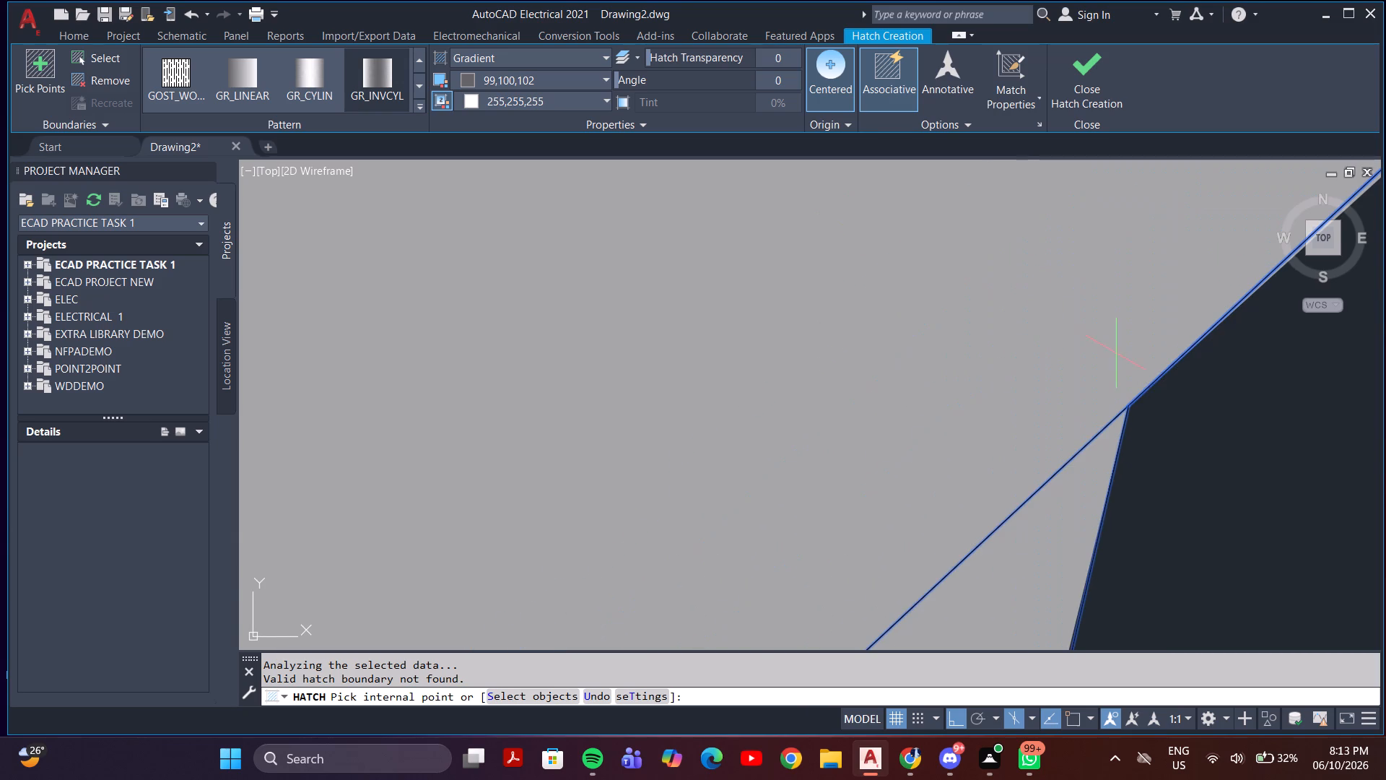
scroll(1143, 379, up, 4)
middle_drag(1163, 402, 1010, 409)
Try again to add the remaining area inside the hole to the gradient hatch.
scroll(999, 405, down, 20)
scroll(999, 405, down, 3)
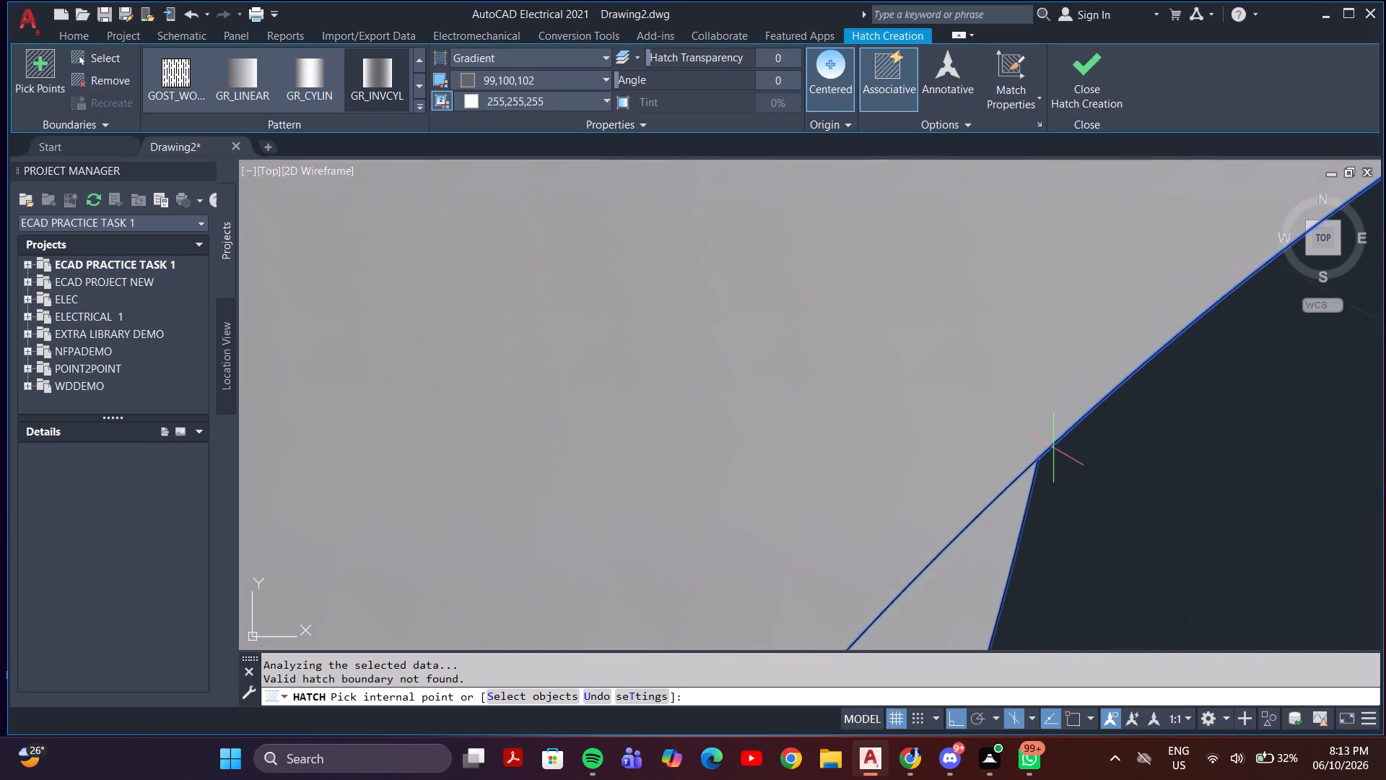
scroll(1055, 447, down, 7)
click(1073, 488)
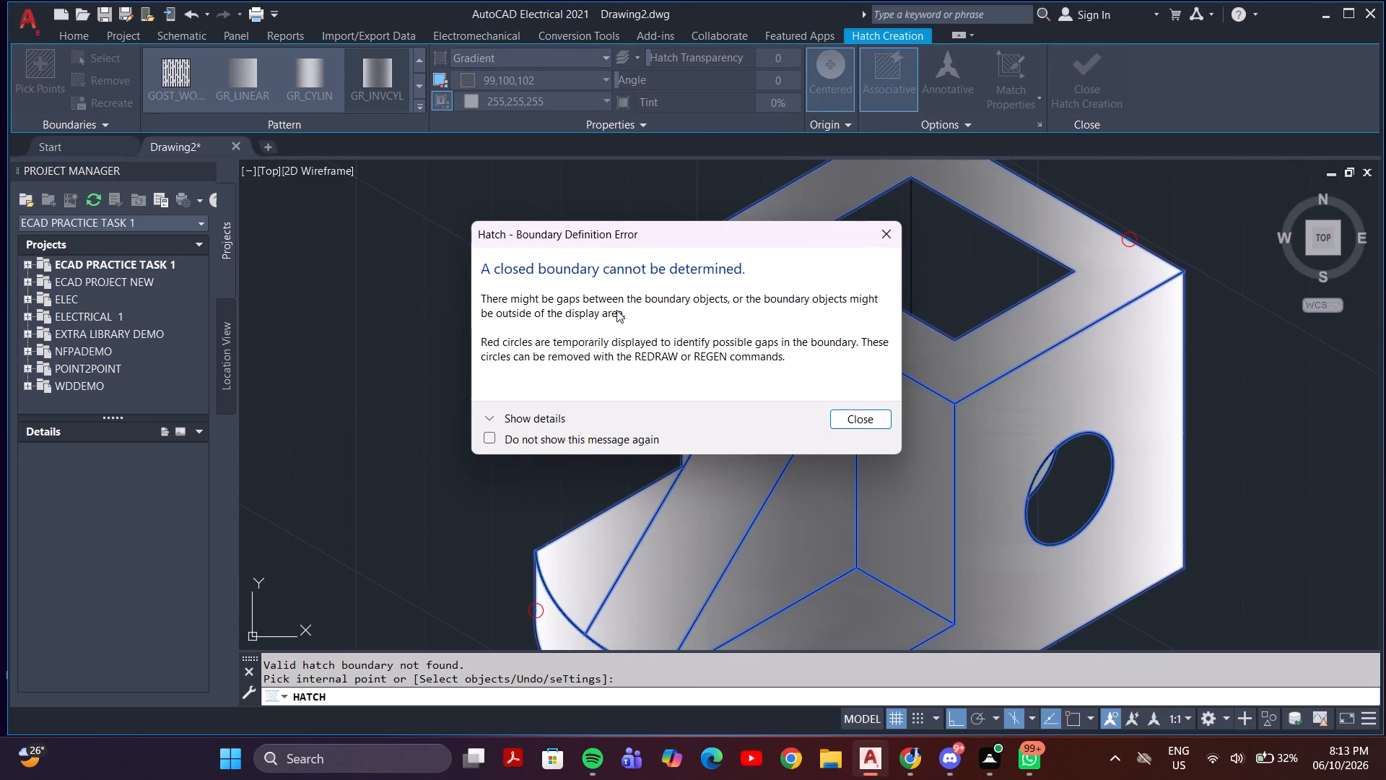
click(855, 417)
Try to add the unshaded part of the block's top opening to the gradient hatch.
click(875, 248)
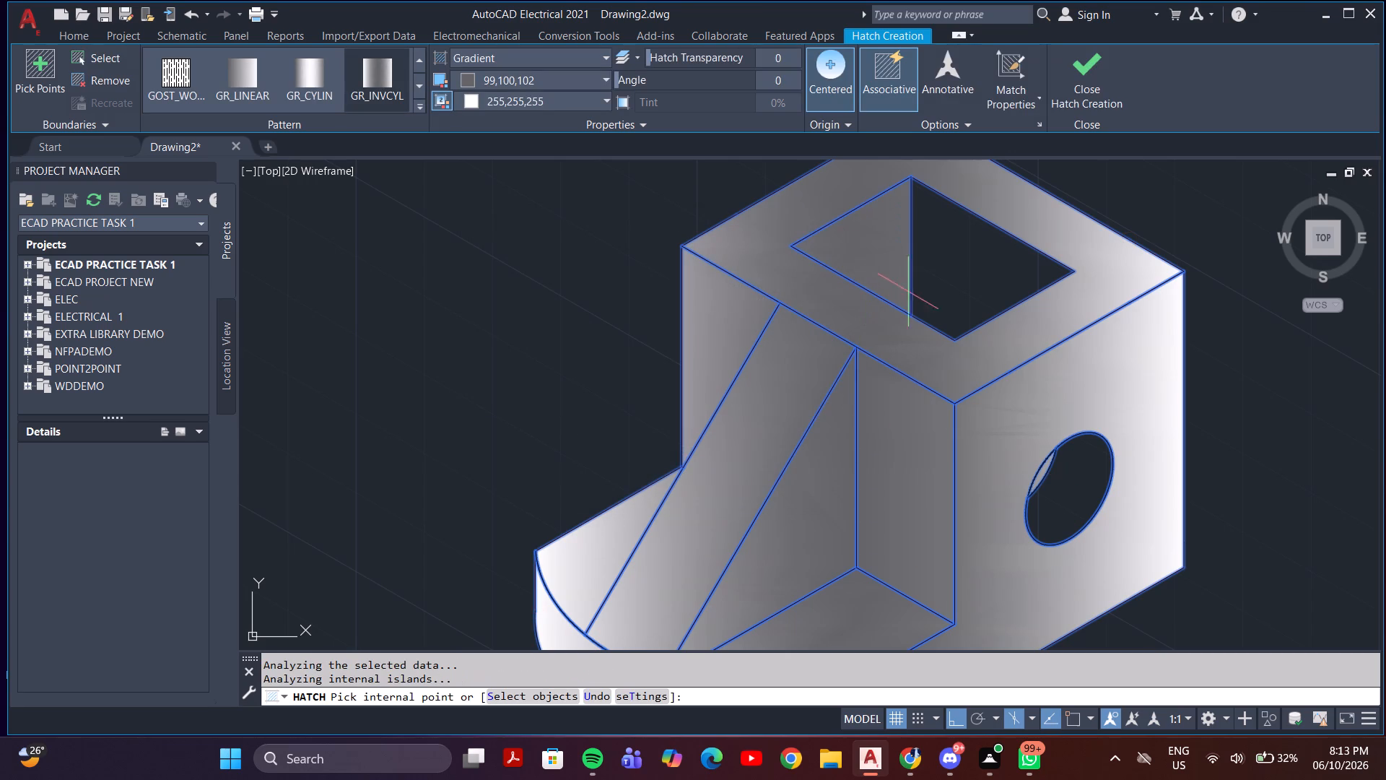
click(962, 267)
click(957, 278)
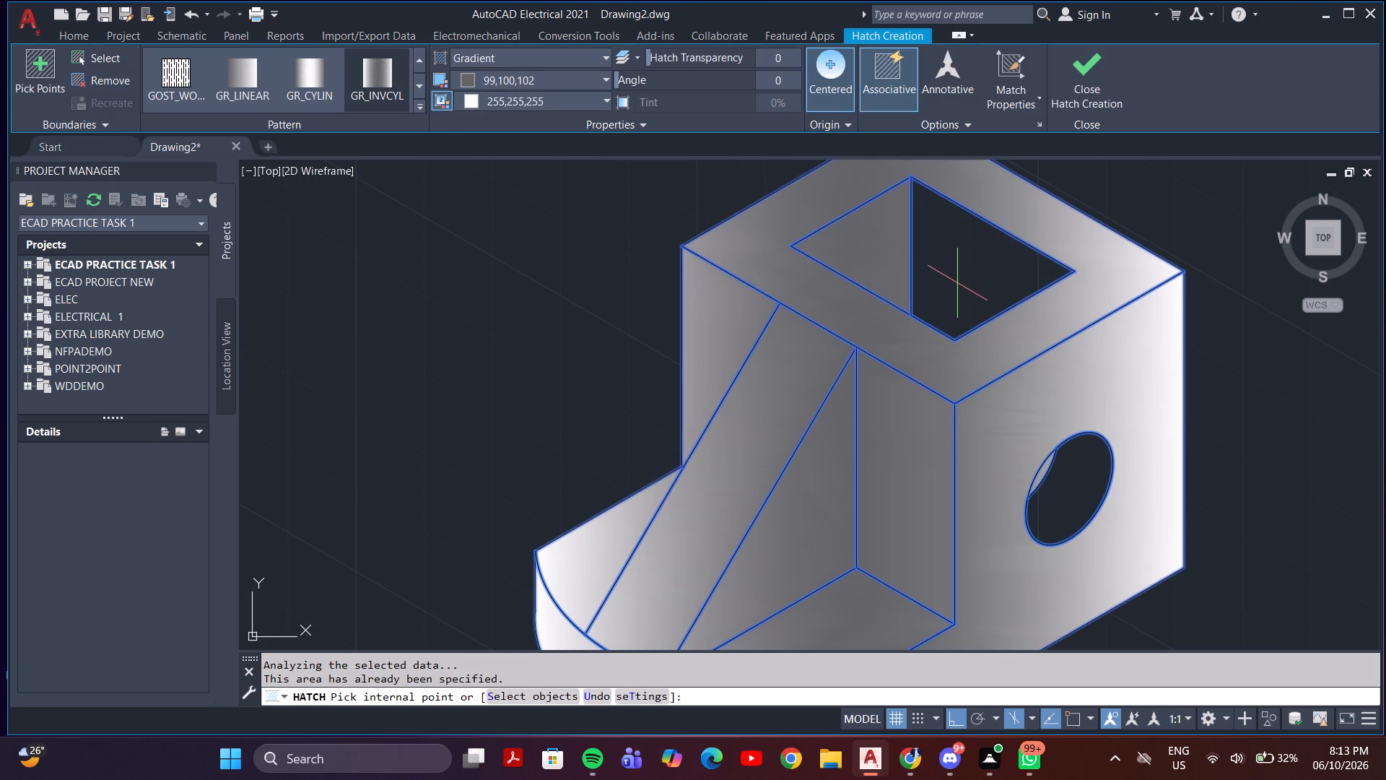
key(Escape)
Erase the gradient hatch from the whole part, keeping the outline geometry.
scroll(863, 449, down, 1)
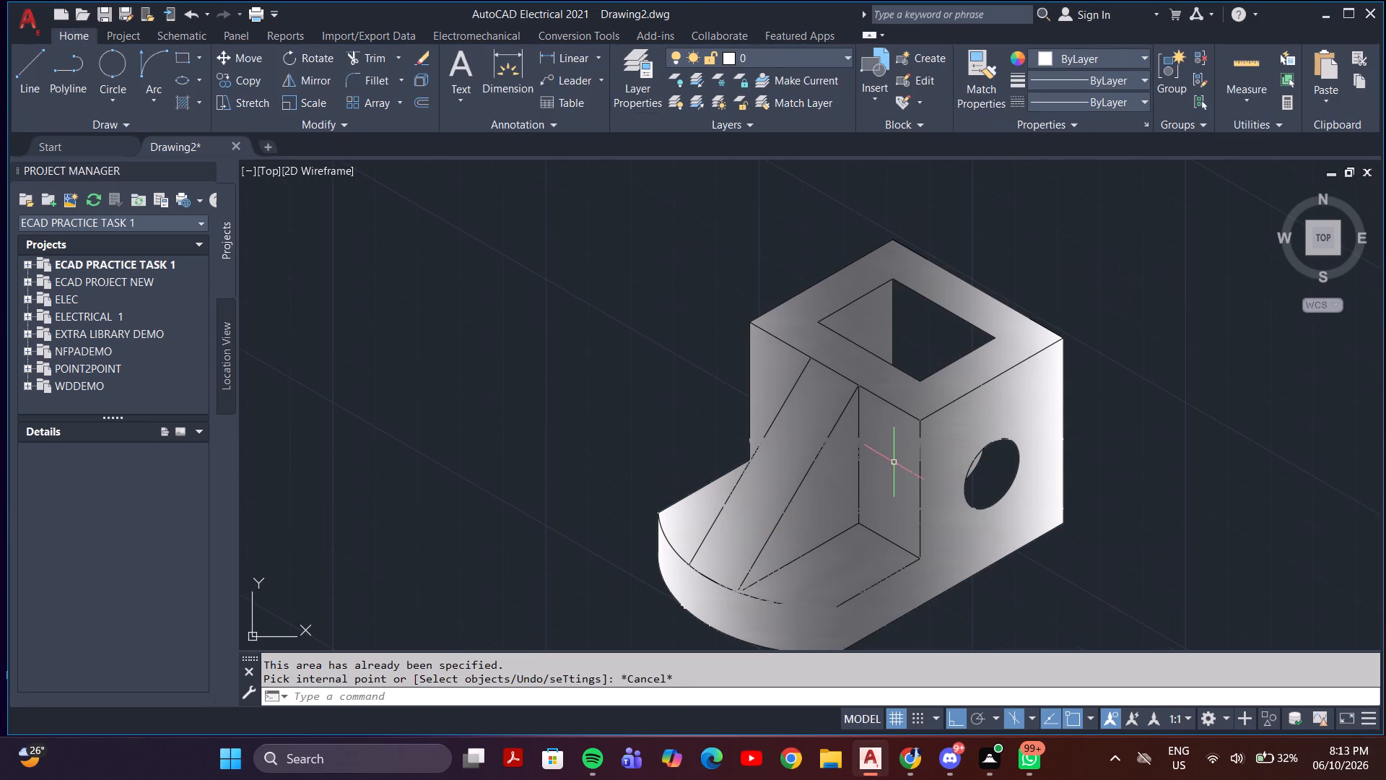
scroll(977, 480, up, 4)
click(950, 426)
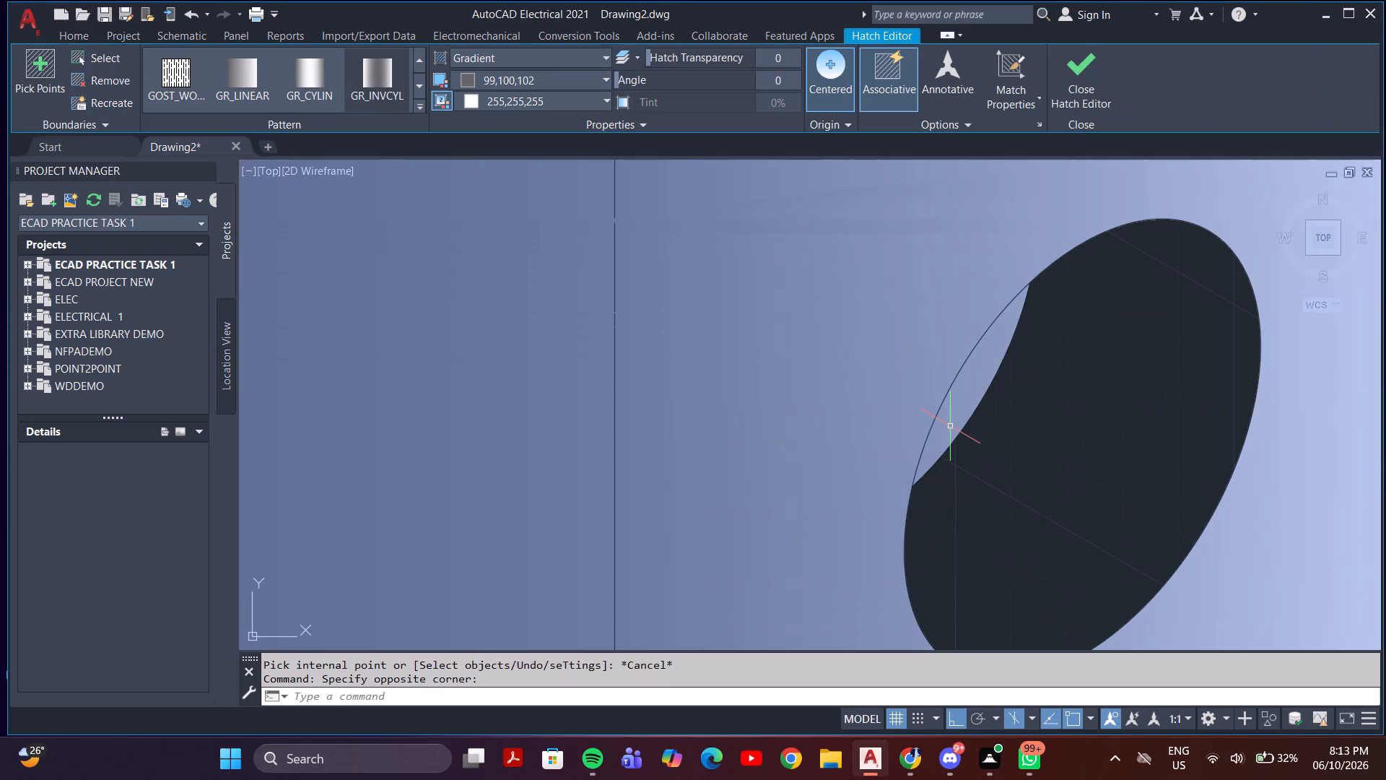
key(Delete)
scroll(956, 435, down, 5)
key(space)
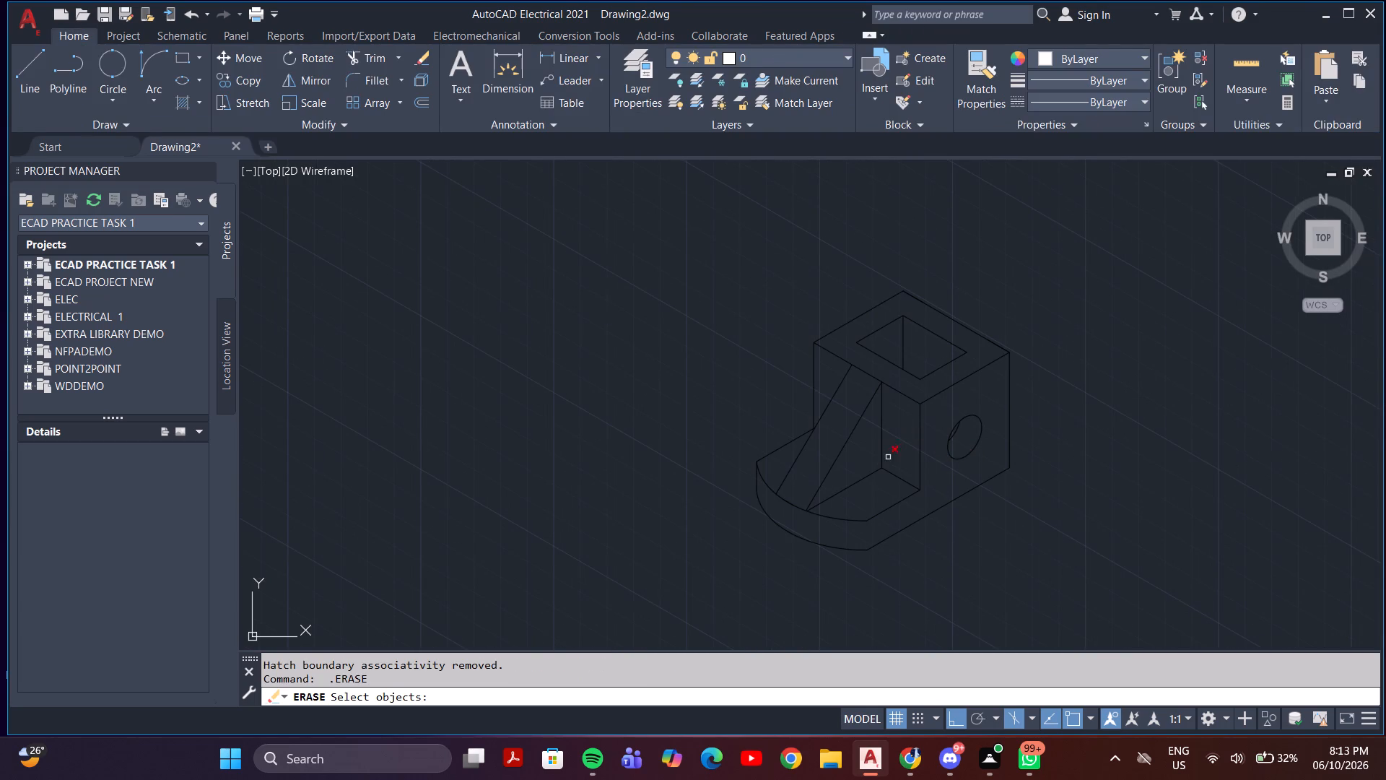
key(Escape)
scroll(965, 456, up, 3)
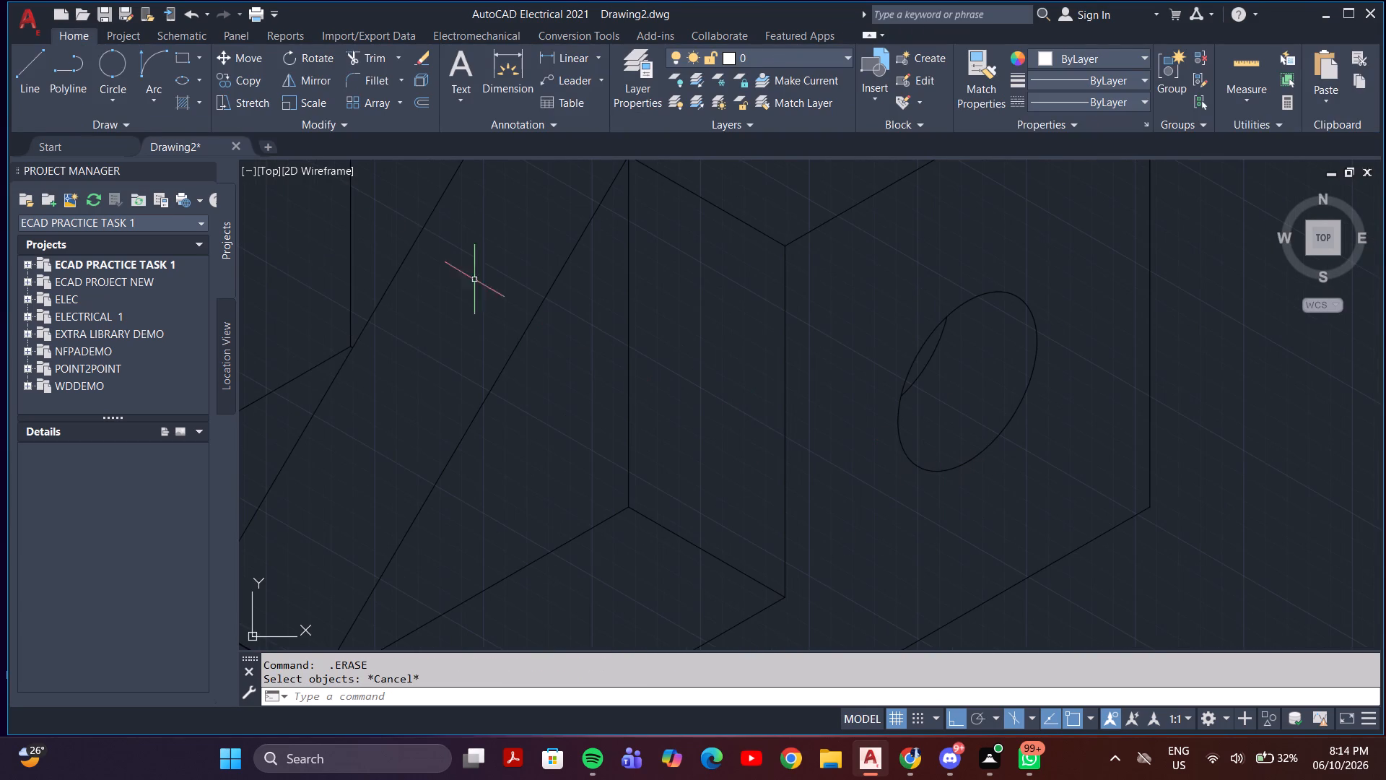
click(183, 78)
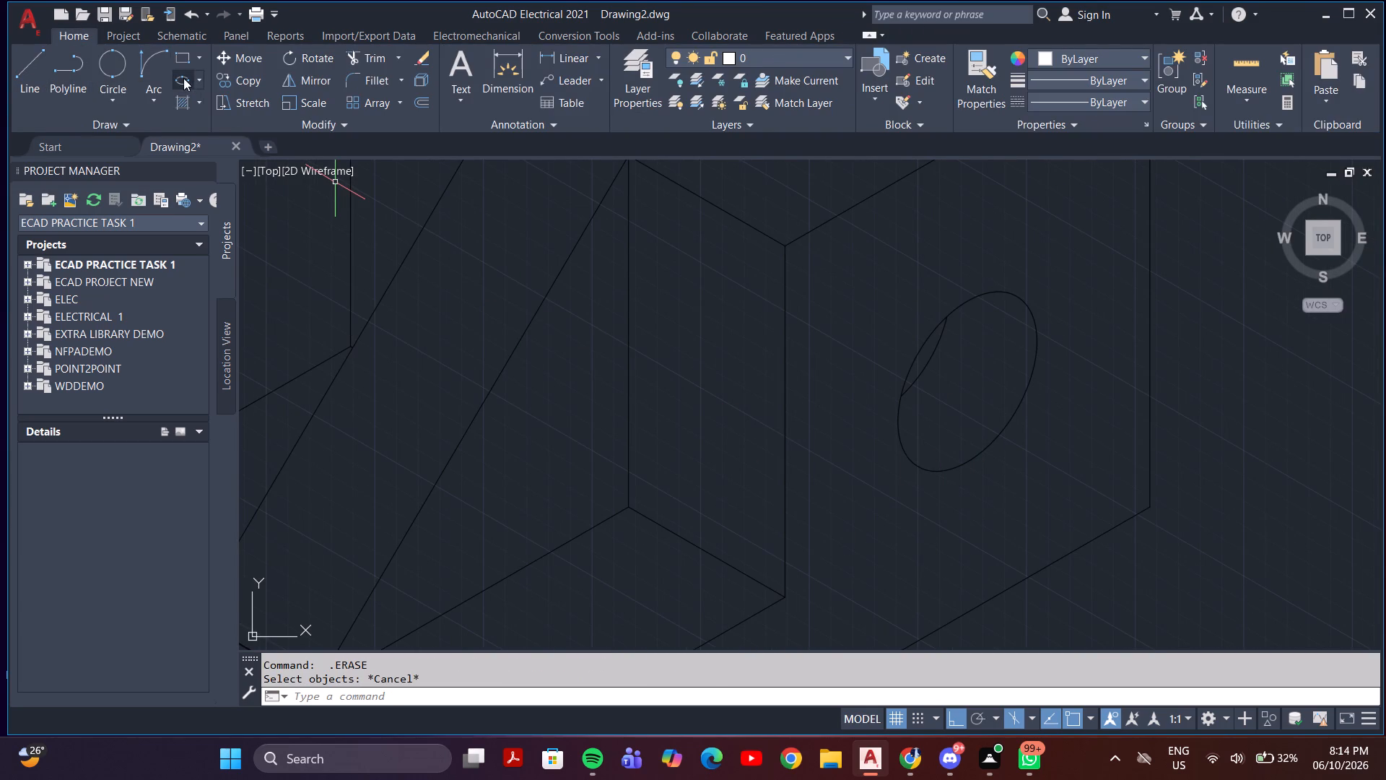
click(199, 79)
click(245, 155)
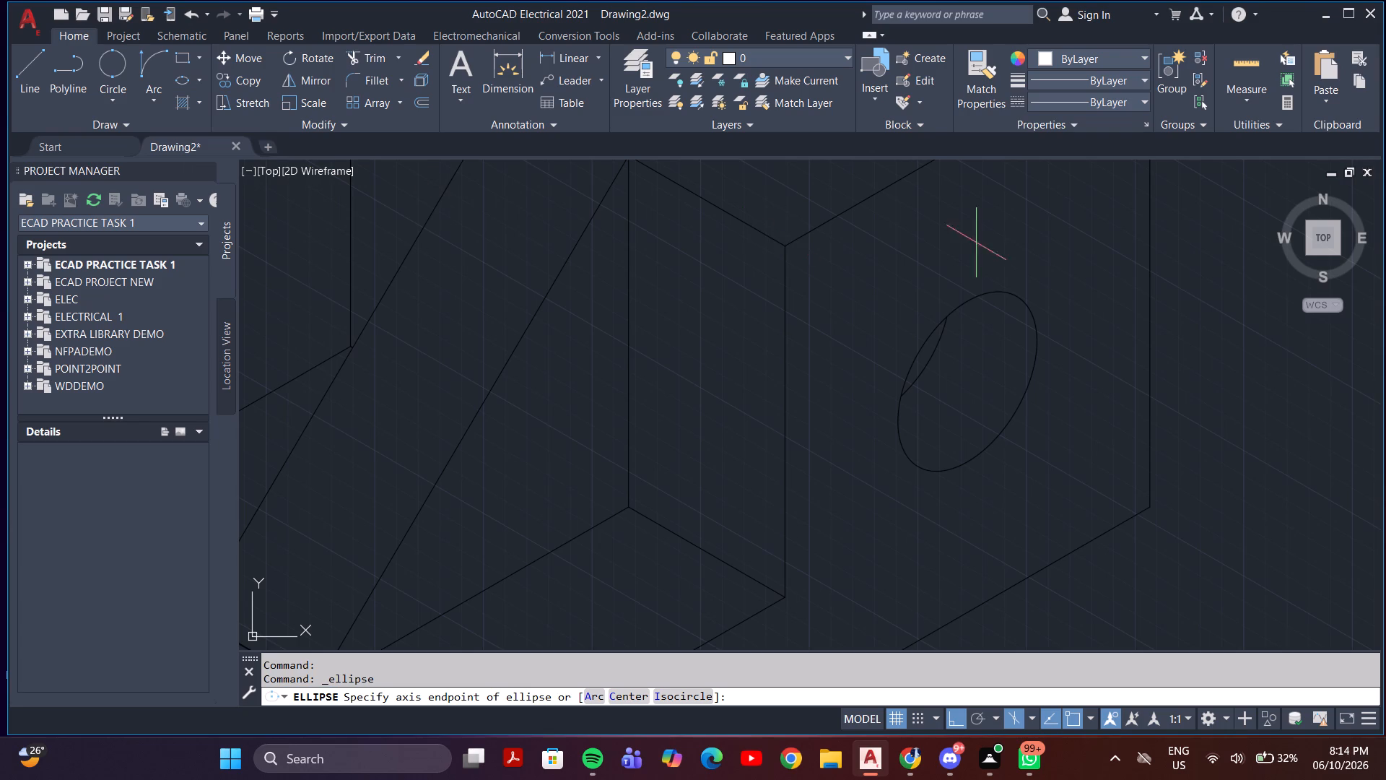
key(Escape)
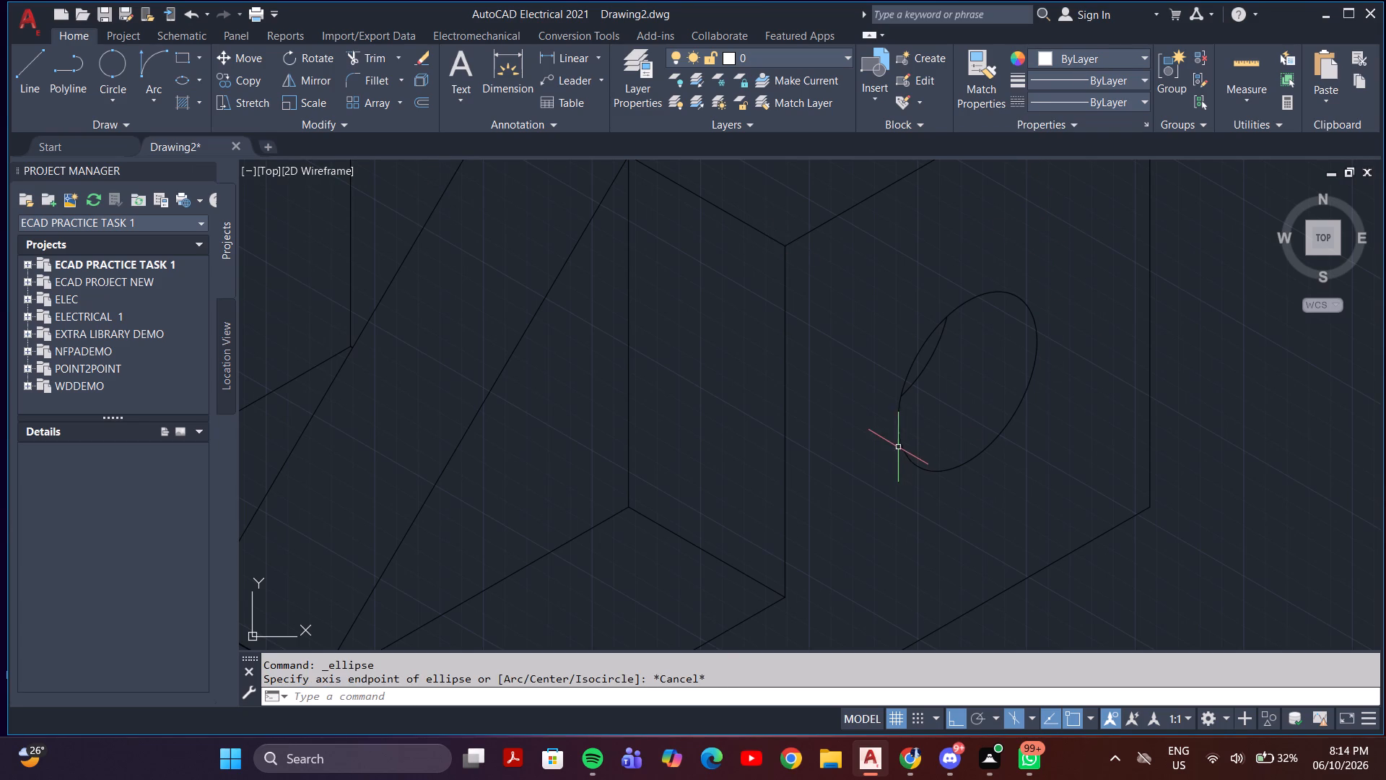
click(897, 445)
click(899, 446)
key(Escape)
Copy the side hole's ellipse 10 units from its centre into the block along the isometric axis.
click(899, 446)
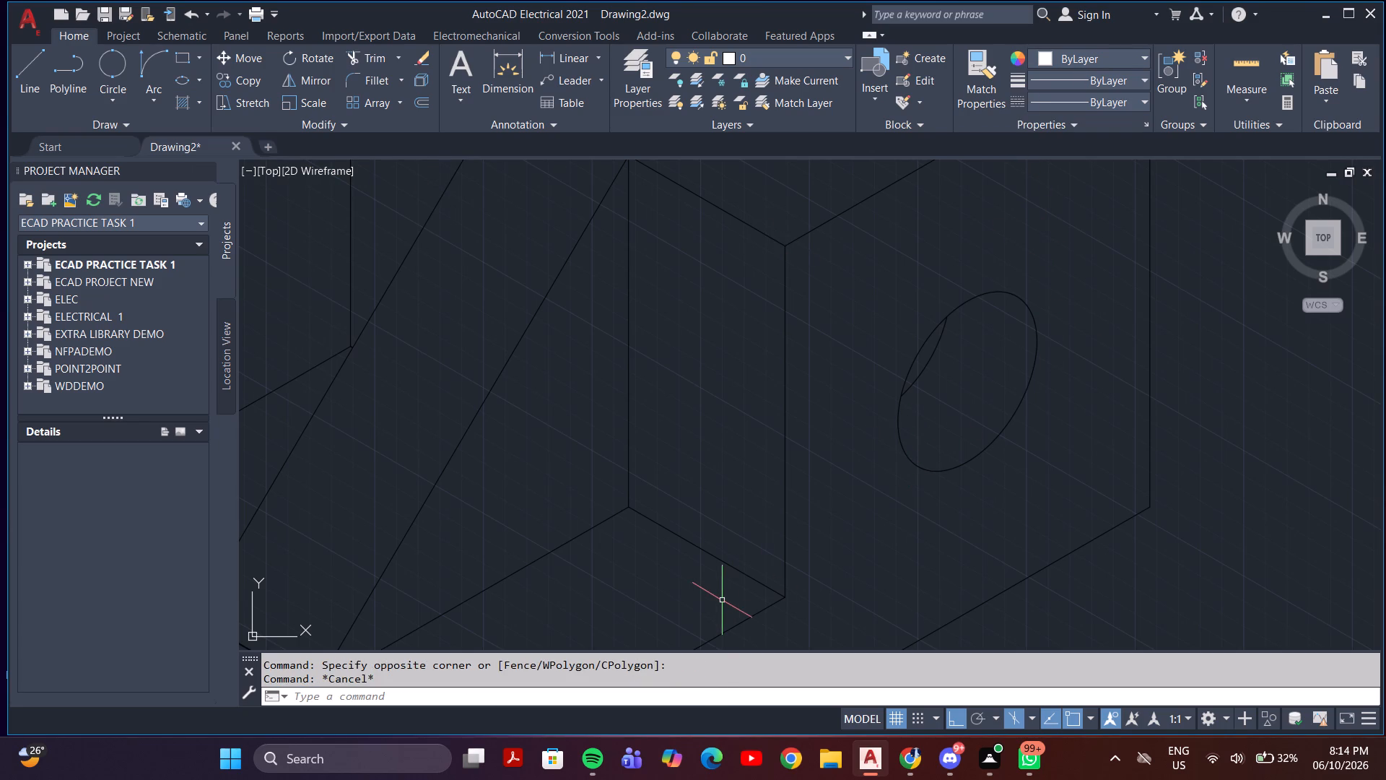
key(c)
key(o)
key(Return)
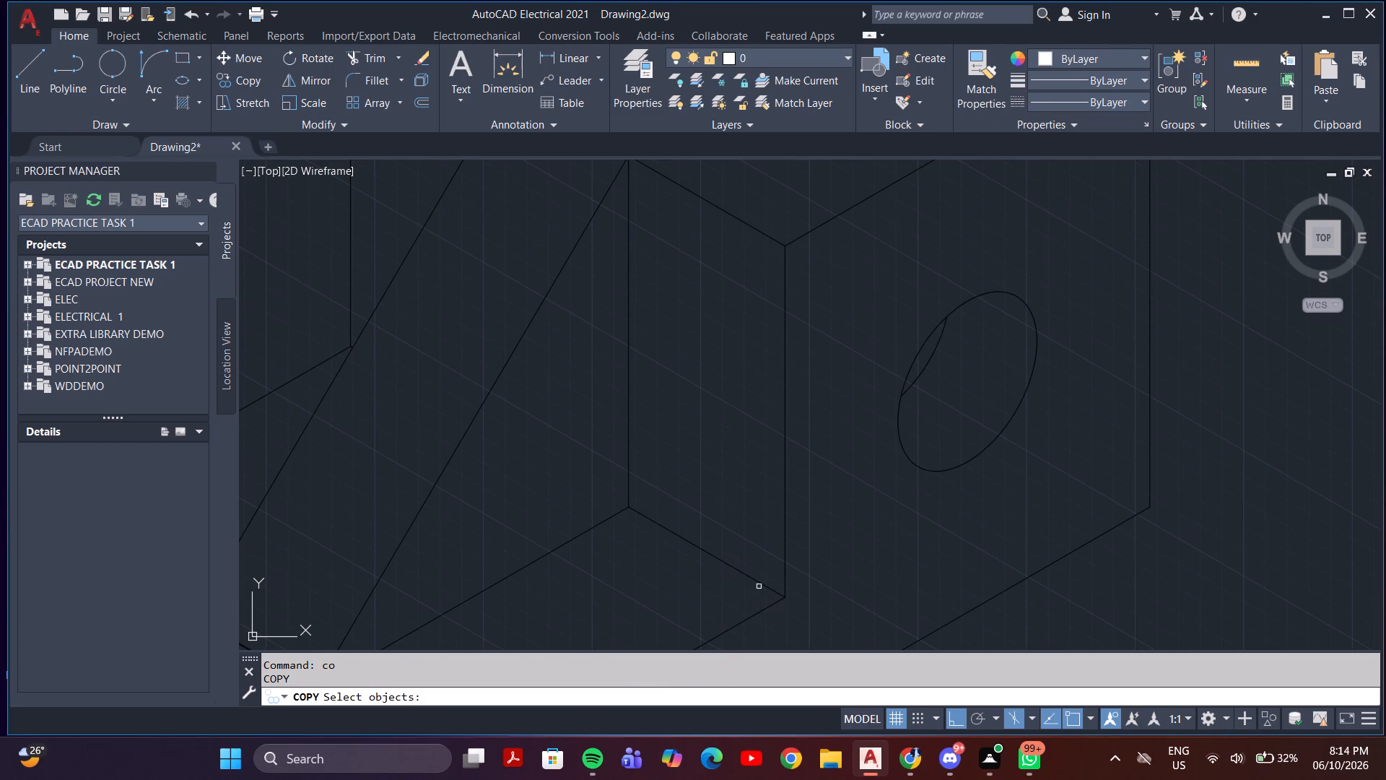
click(903, 449)
key(Return)
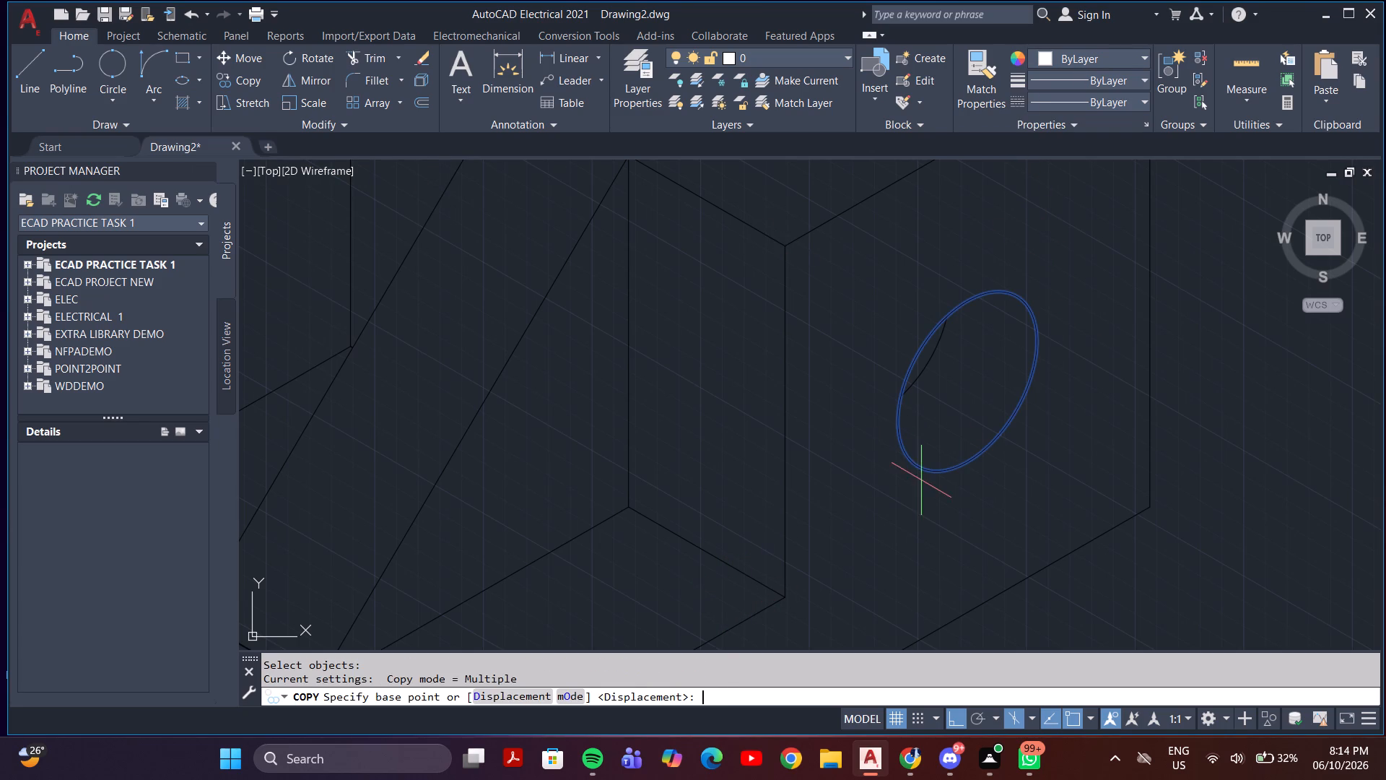
click(966, 381)
text(10)
key(Return)
key(Escape)
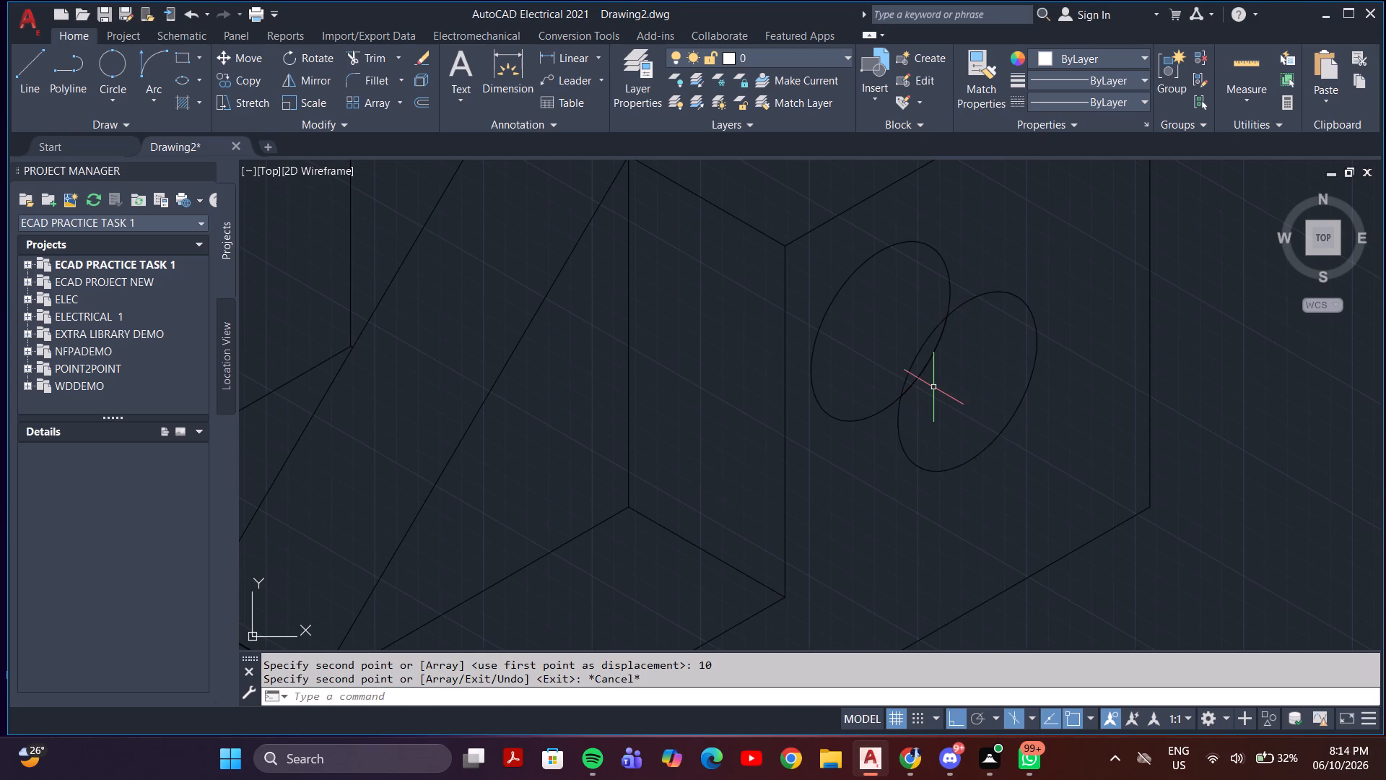
Trim the copied ellipse outside the hole's edge, leaving only the inner arc within the hole.
scroll(933, 382, up, 3)
scroll(933, 382, down, 3)
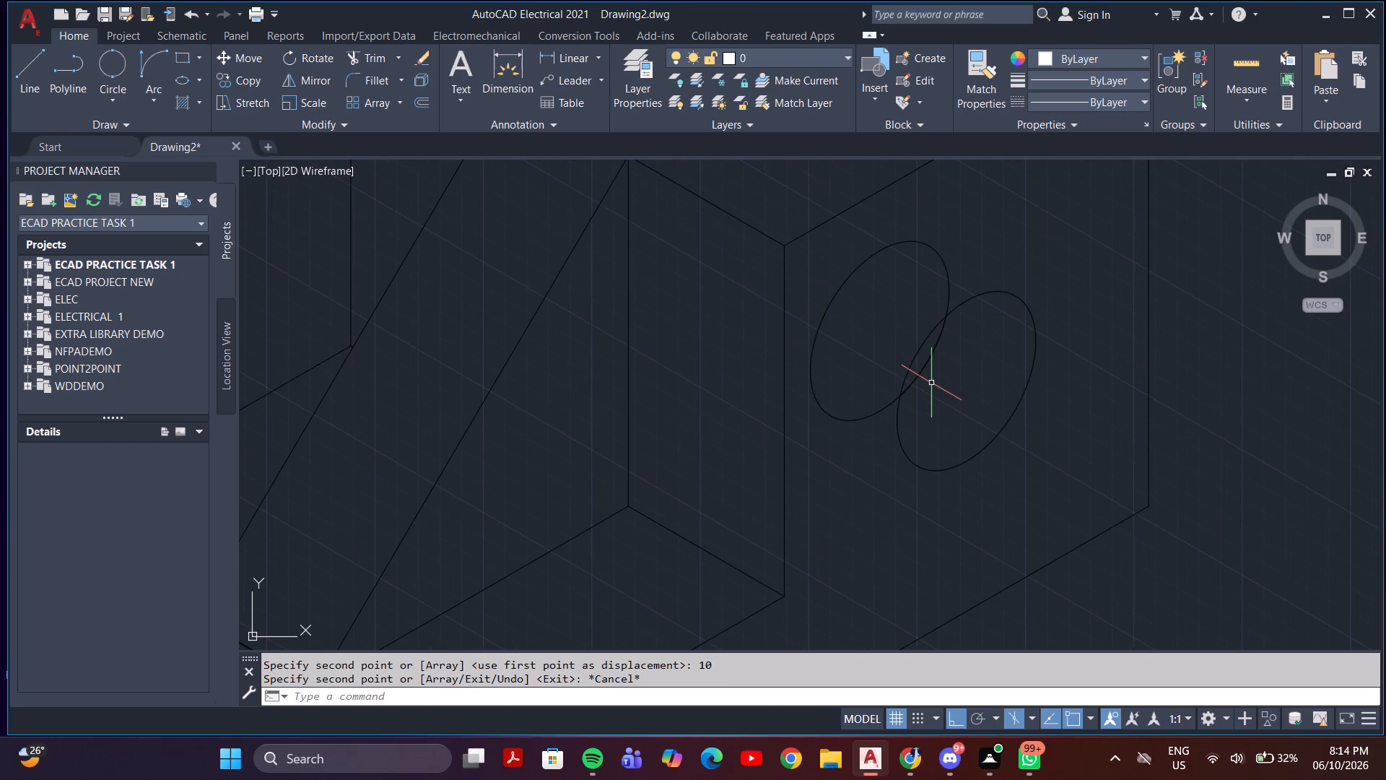
text(tr)
key(Return)
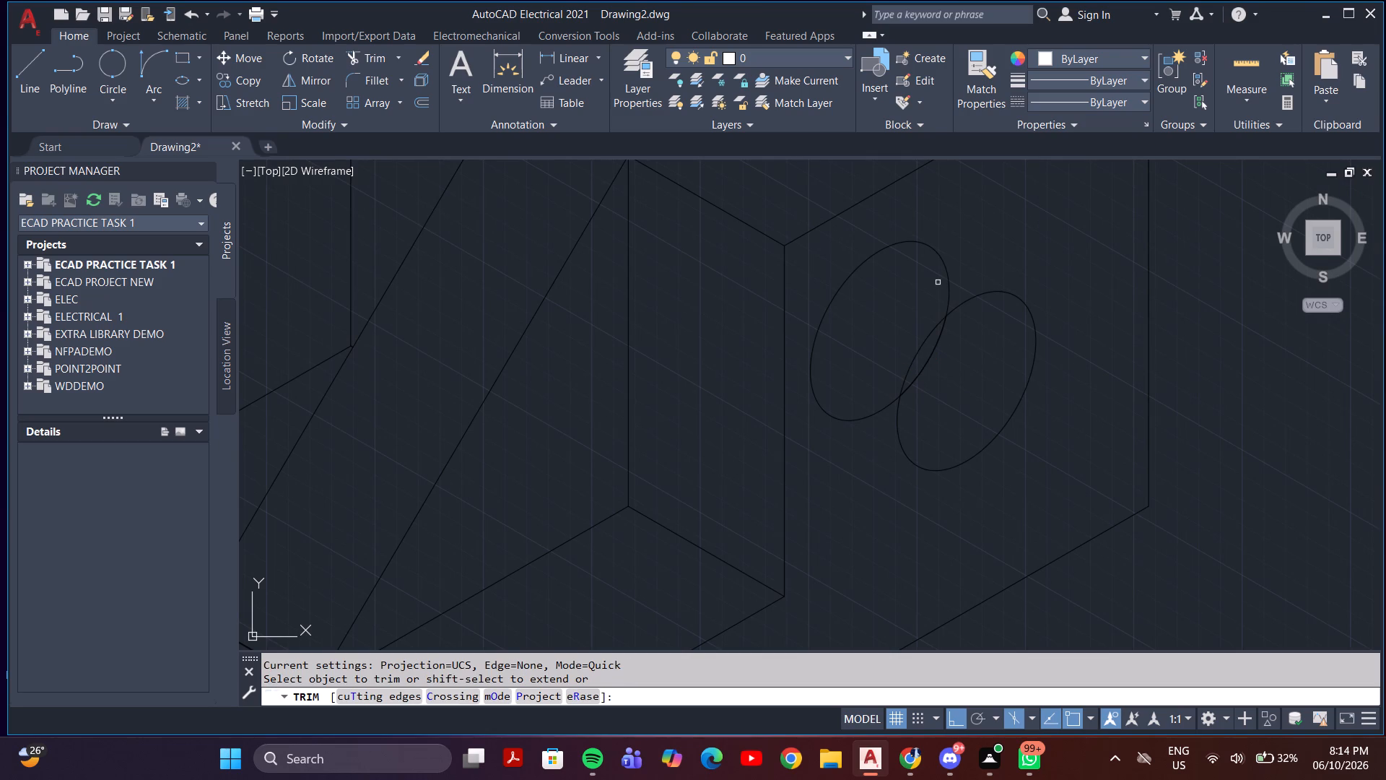
click(947, 274)
scroll(863, 459, down, 2)
scroll(953, 383, up, 2)
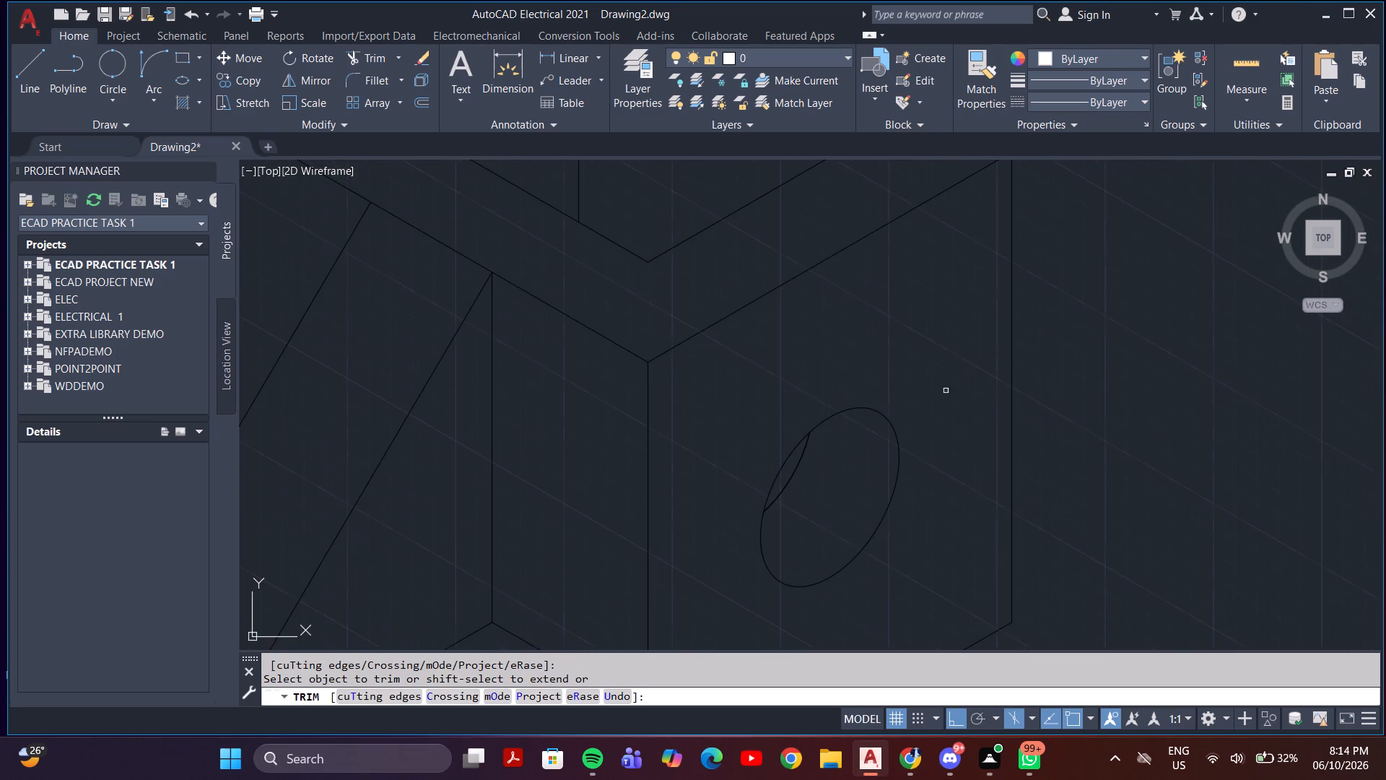
scroll(830, 466, up, 2)
middle_drag(827, 464, 880, 384)
scroll(880, 384, up, 1)
scroll(754, 489, up, 3)
scroll(754, 486, down, 5)
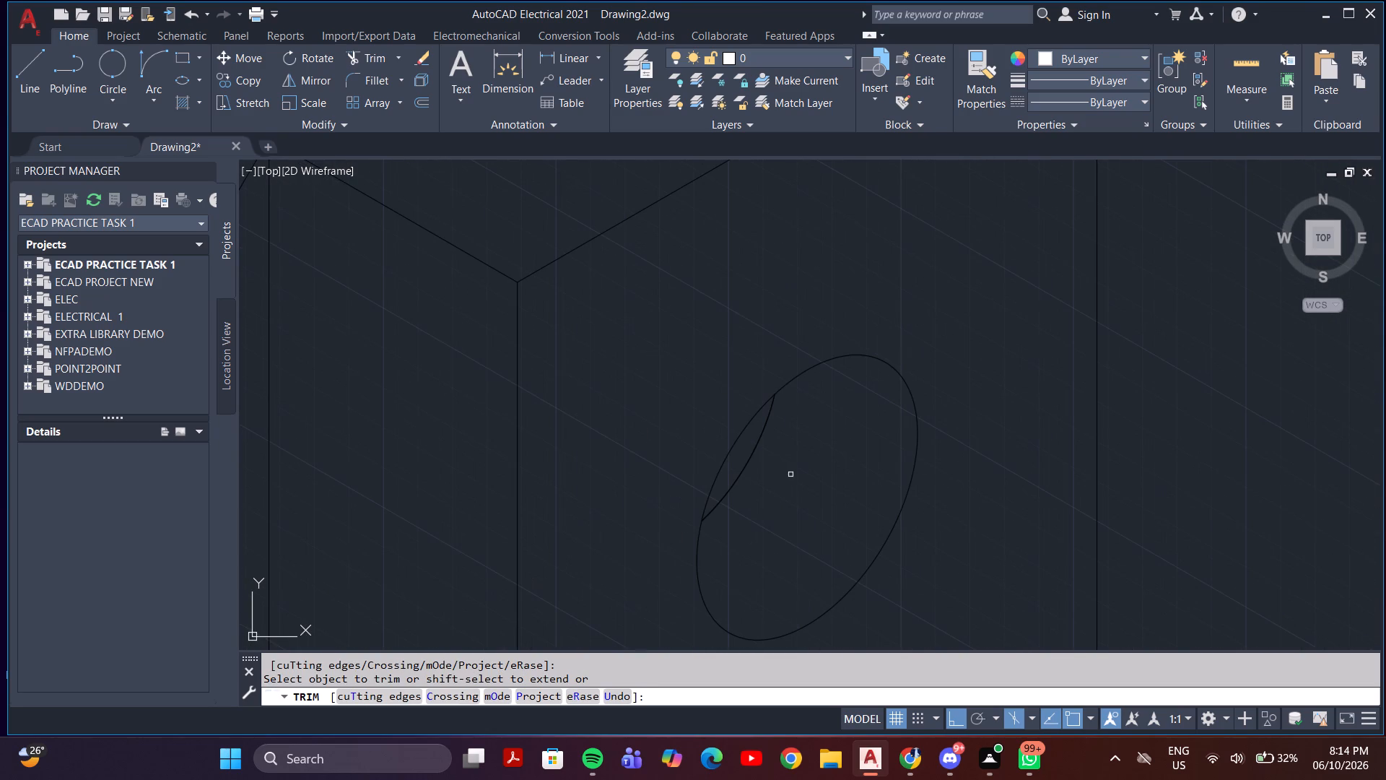
key(Escape)
scroll(796, 483, down, 1)
key(Escape)
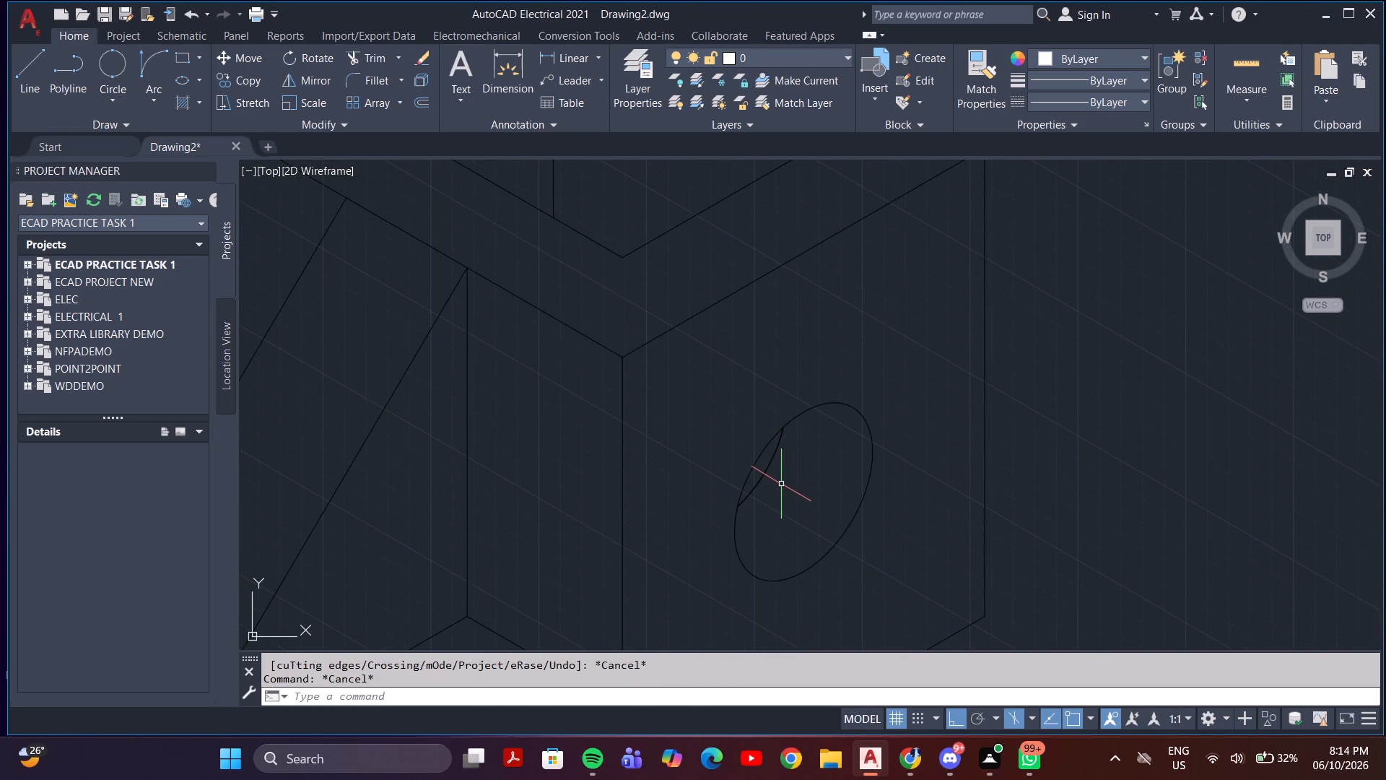
Apply a gradient hatch to the area inside the side hole and to the side face around it.
key(h)
key(Return)
click(590, 56)
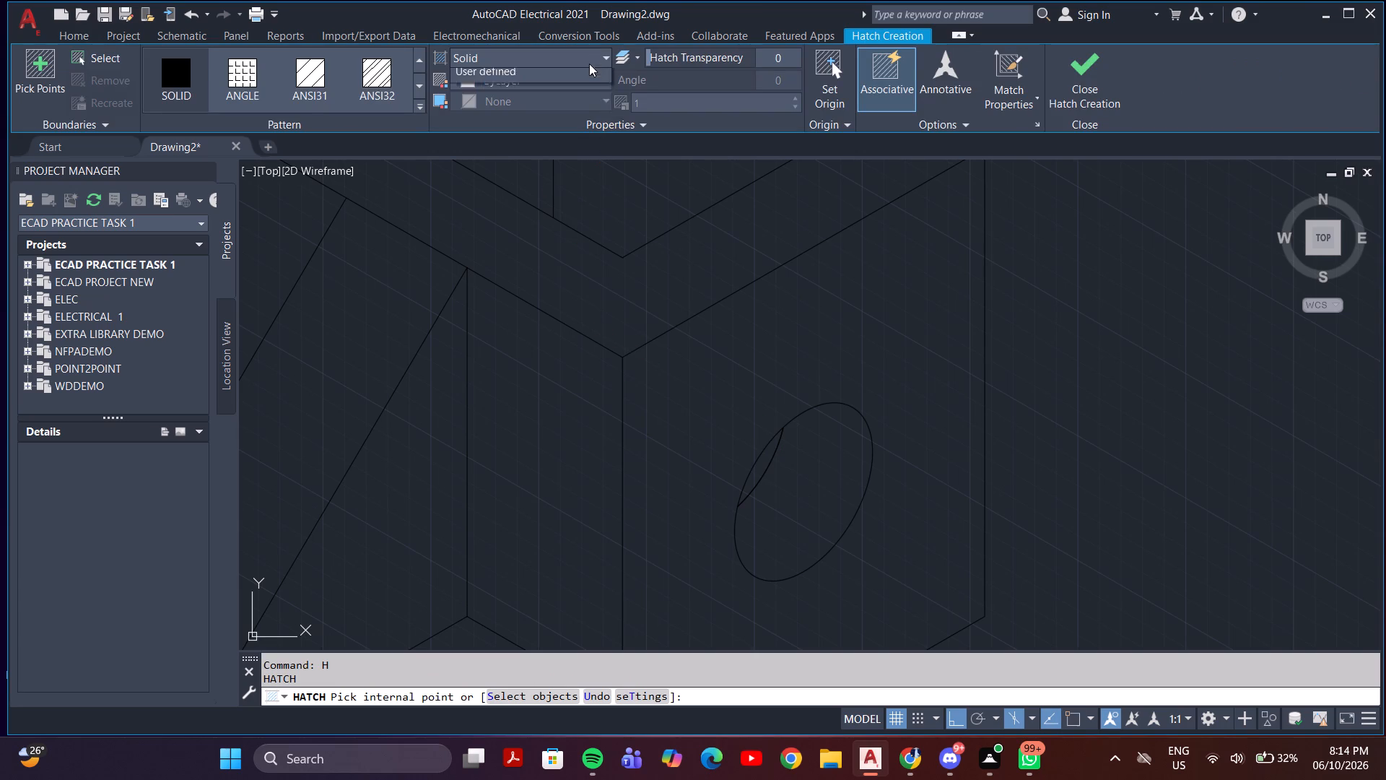
click(573, 100)
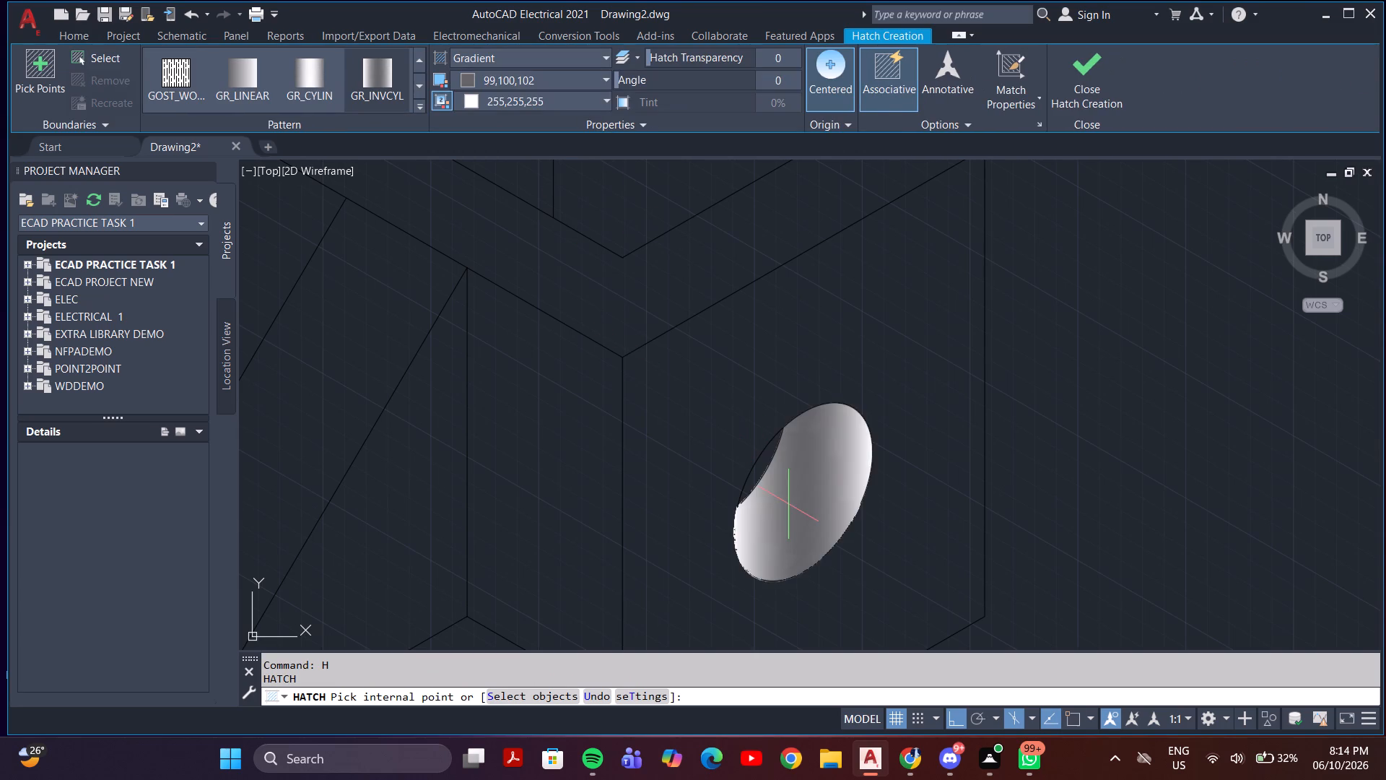
click(789, 505)
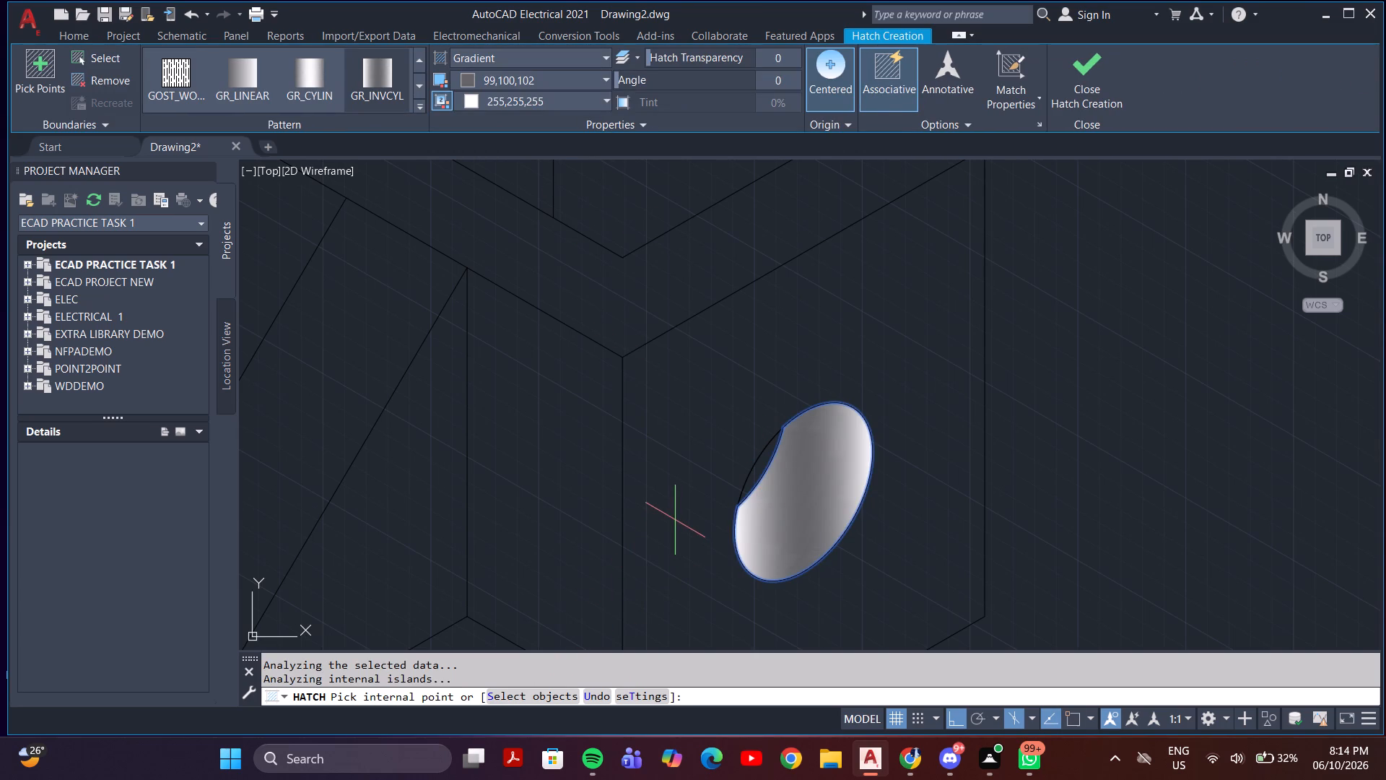
click(666, 489)
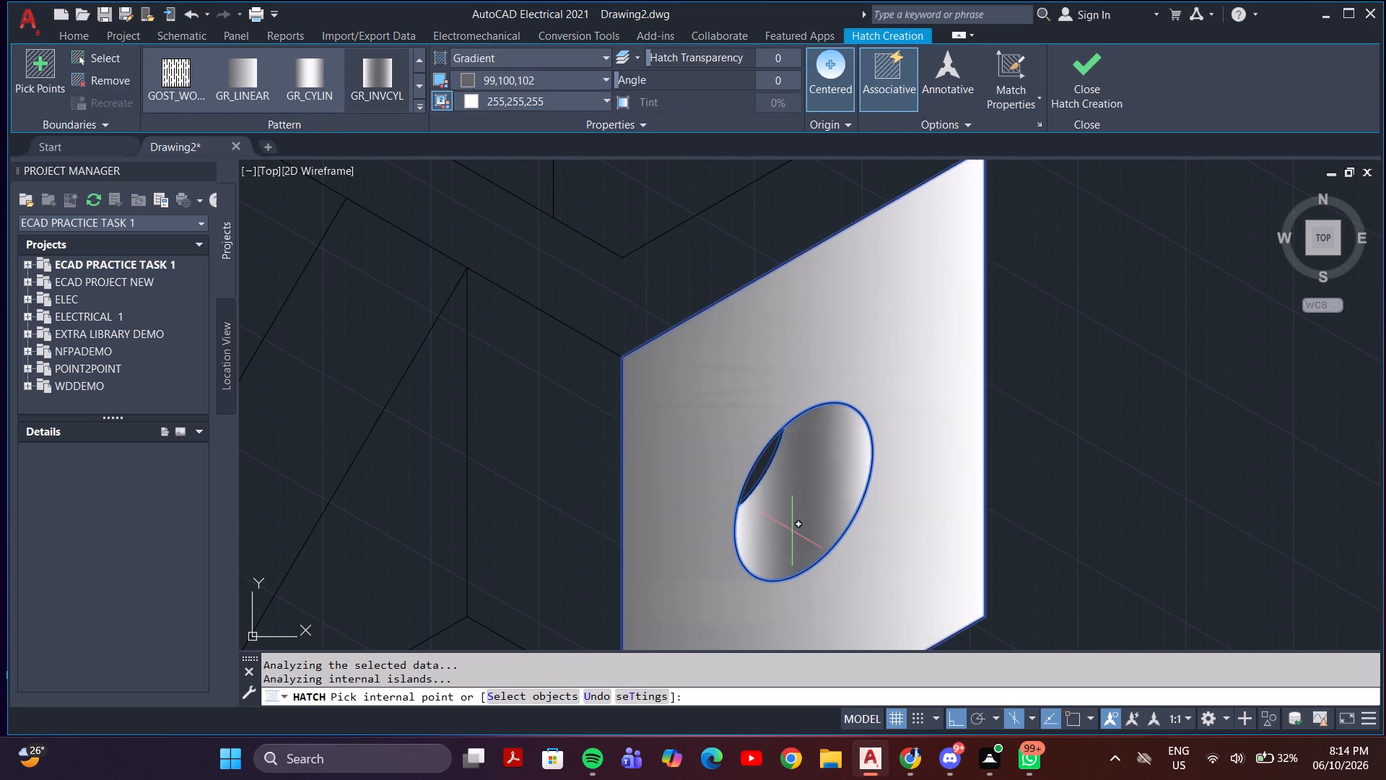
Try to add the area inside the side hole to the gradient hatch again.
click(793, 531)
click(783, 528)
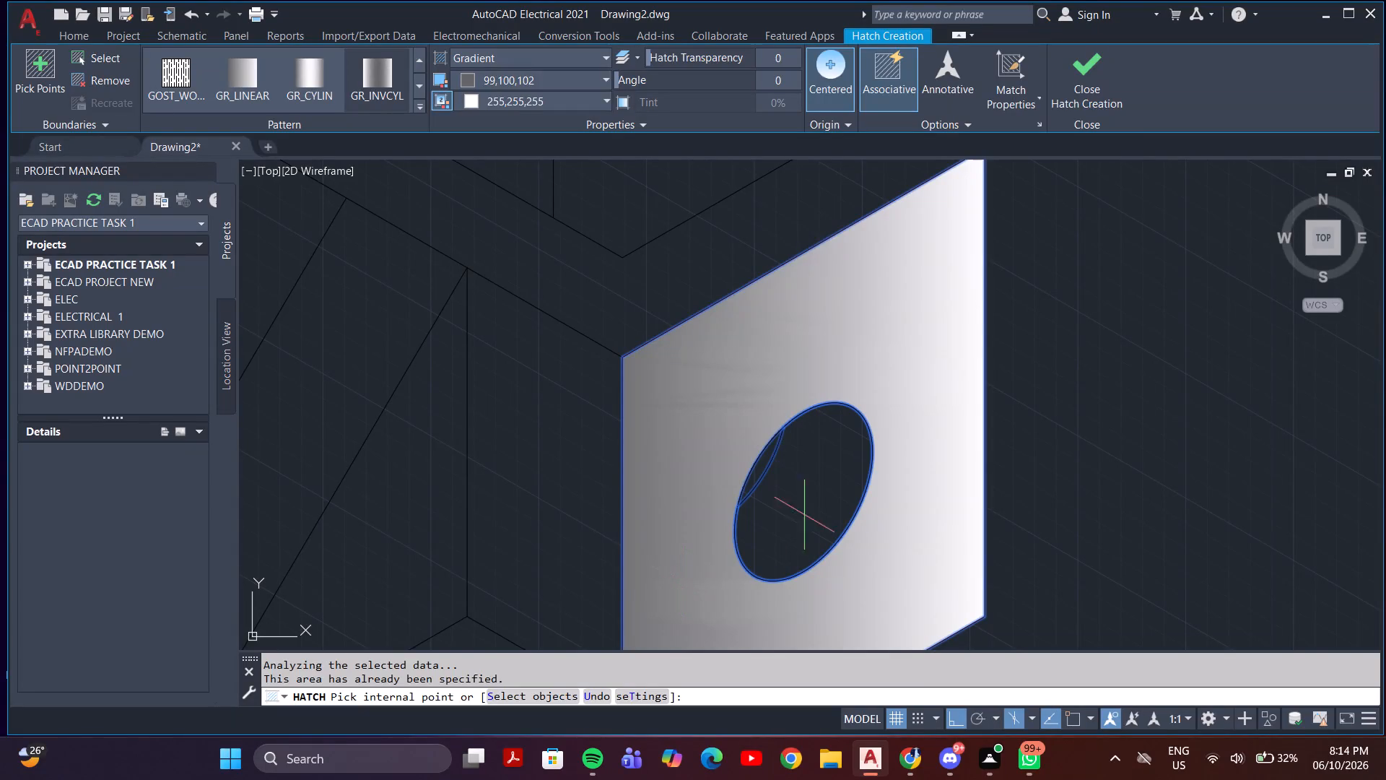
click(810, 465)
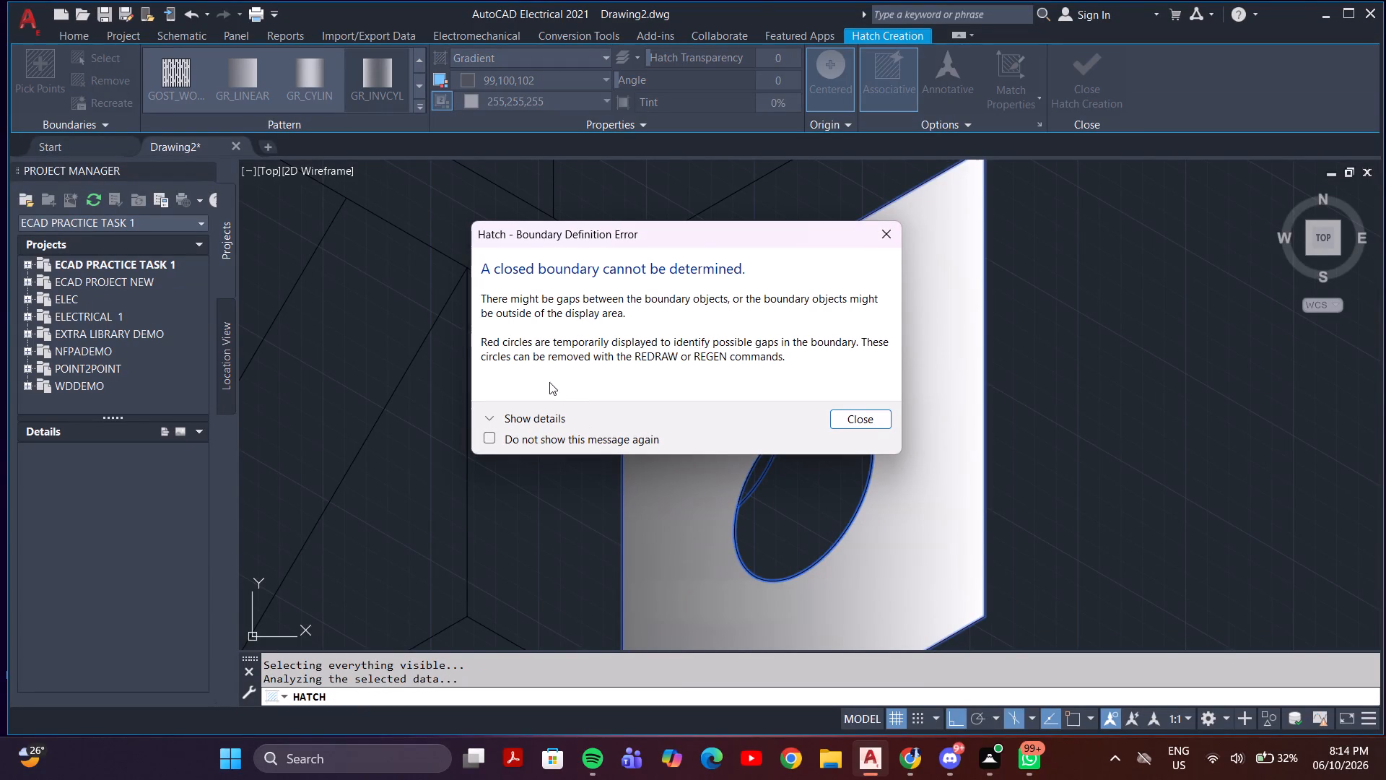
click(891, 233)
Examine the marked points on the block's top edge and at the rounded base's corners for boundary gaps.
scroll(884, 377, down, 3)
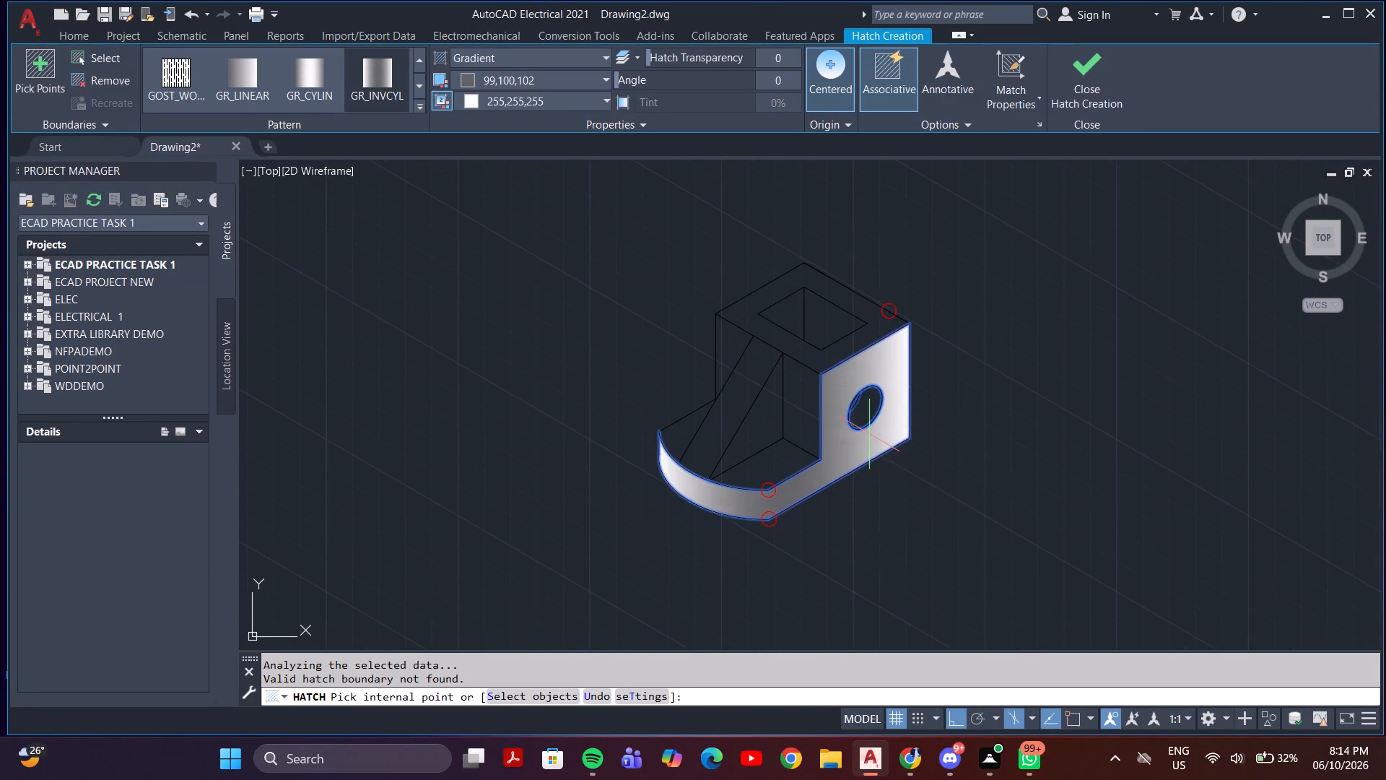
middle_drag(857, 313, 788, 363)
scroll(811, 355, up, 4)
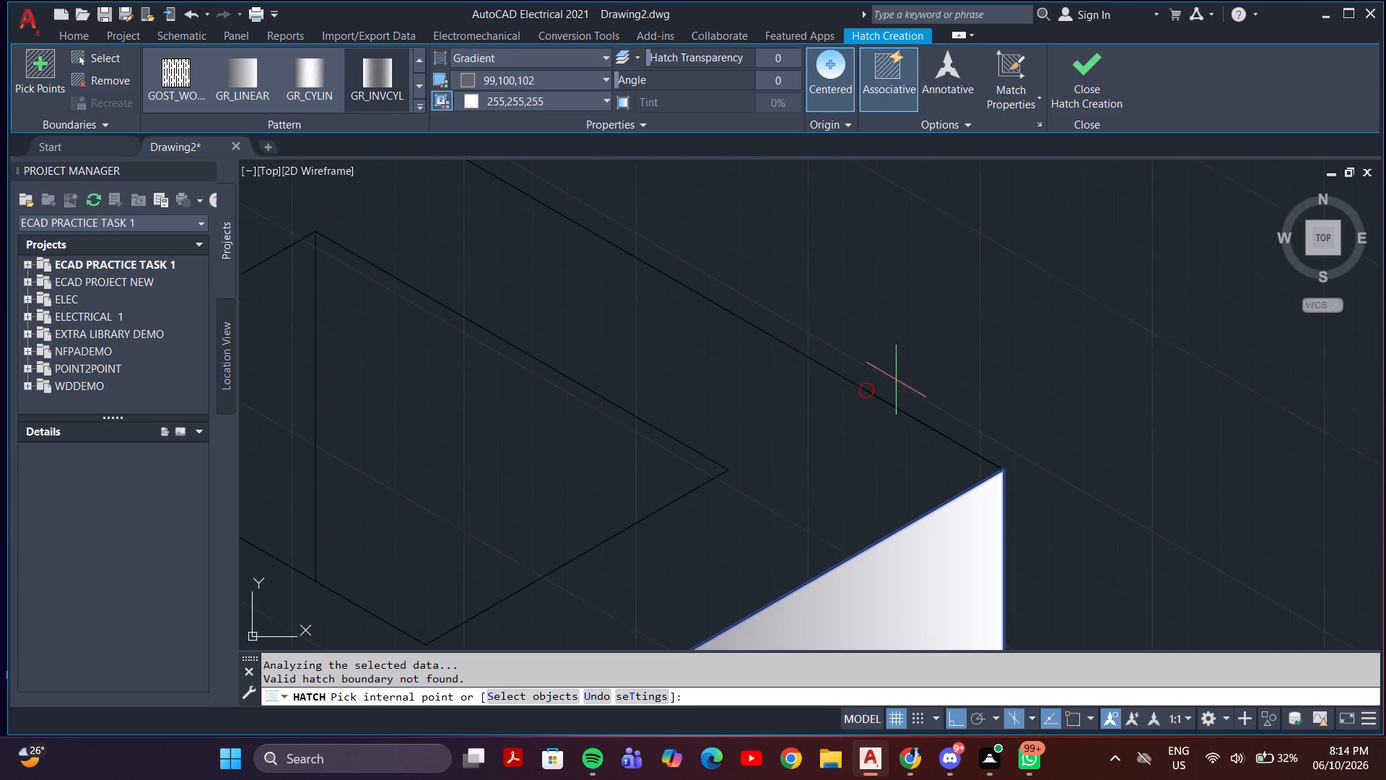
scroll(895, 380, up, 4)
scroll(772, 472, down, 11)
middle_drag(764, 487, 817, 404)
scroll(801, 436, up, 5)
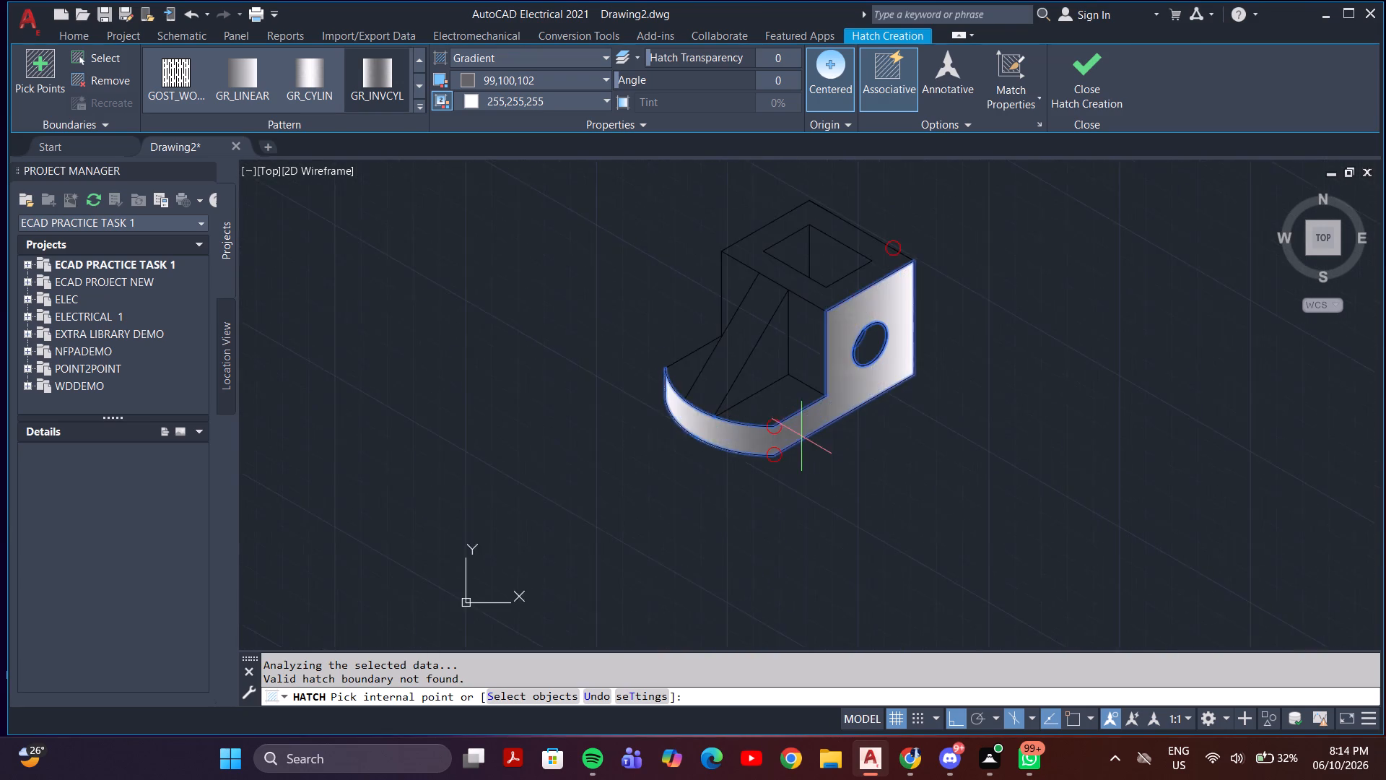
scroll(778, 449, up, 5)
scroll(722, 496, up, 4)
middle_drag(736, 541, 749, 322)
scroll(775, 498, up, 2)
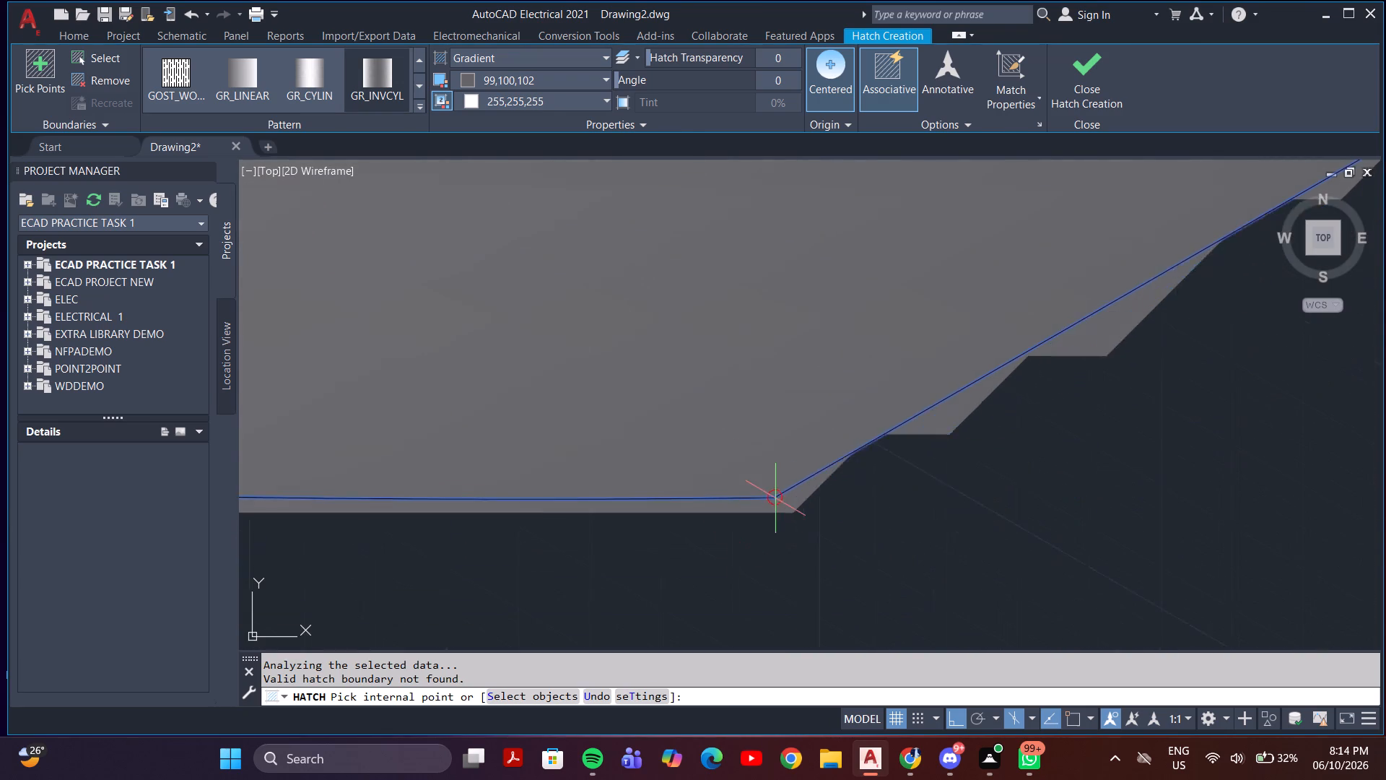
scroll(775, 498, up, 5)
scroll(752, 509, down, 15)
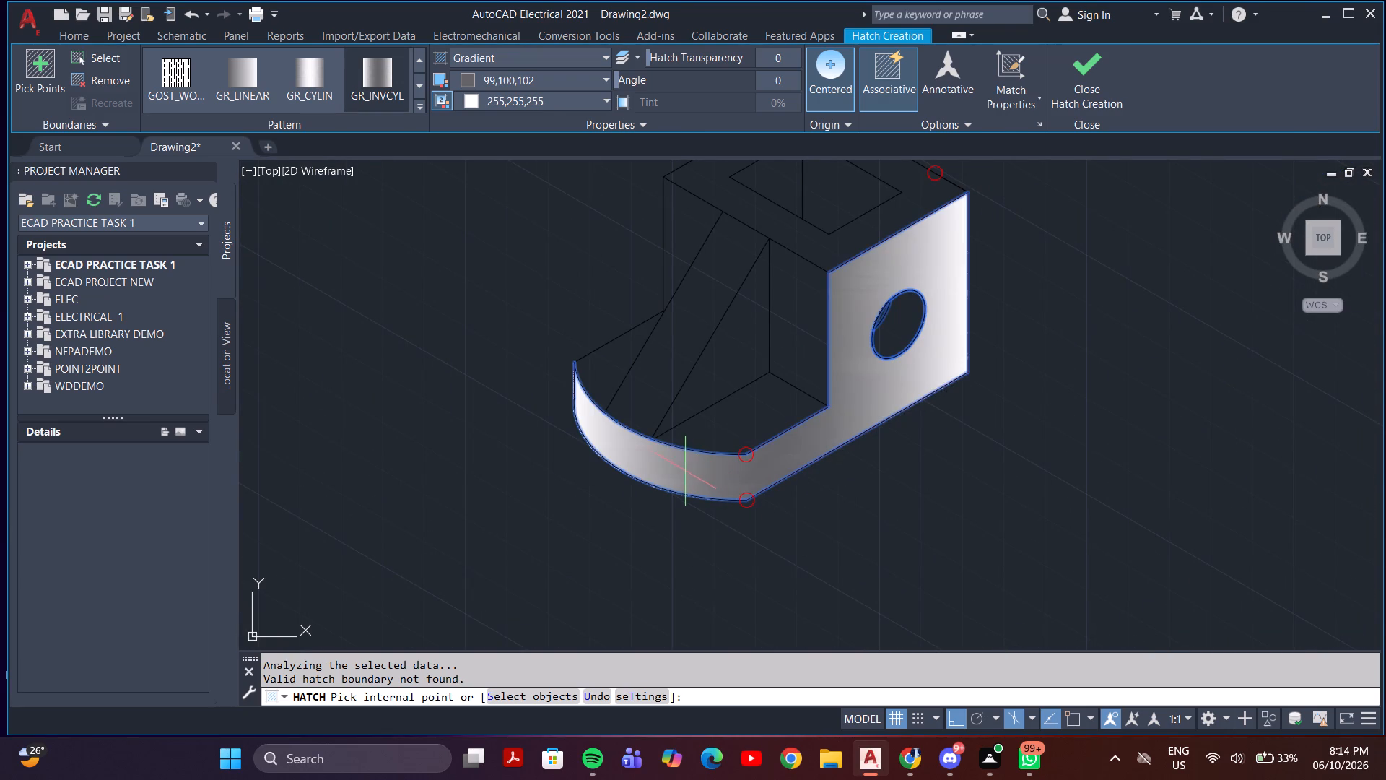
Add the base's top surface, the rib's sloped and side faces, and the block's adjoining front face to the gradient hatch.
click(688, 433)
click(692, 380)
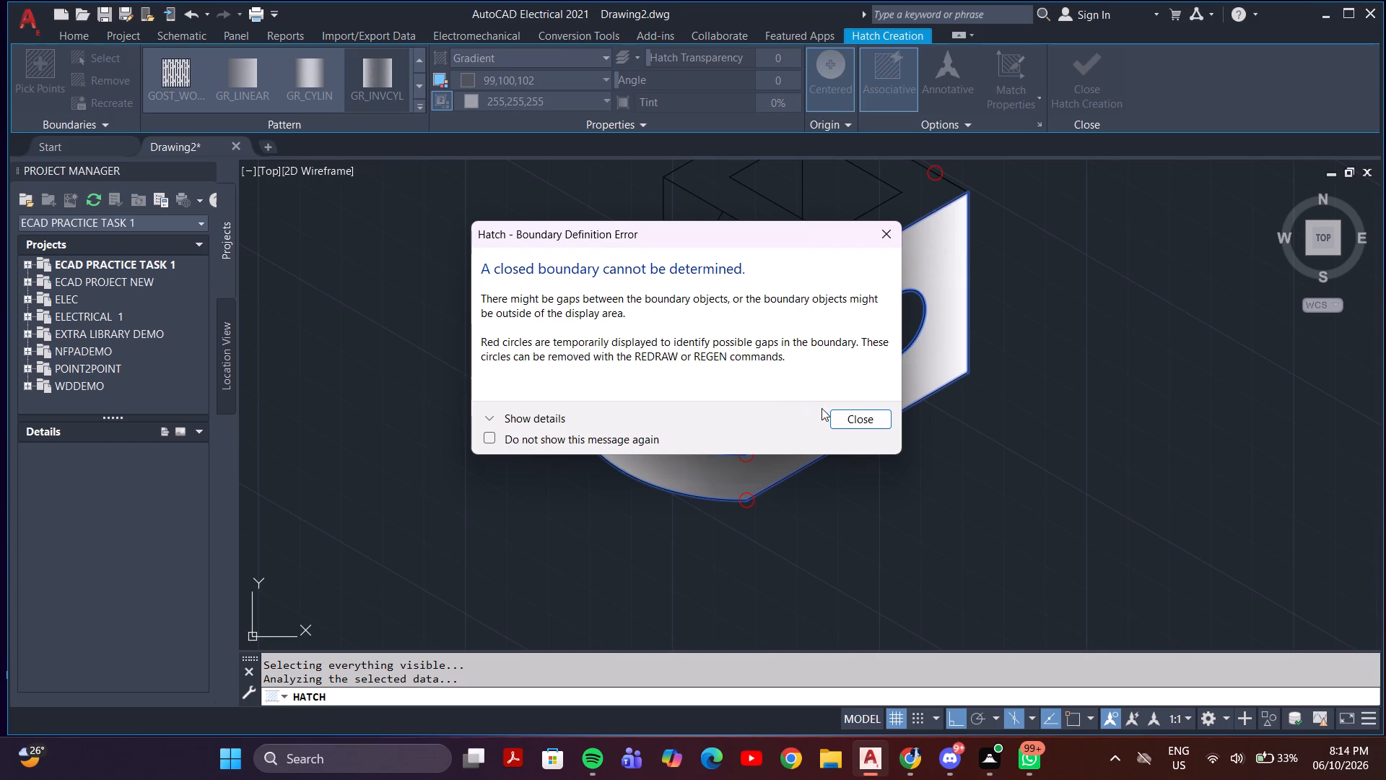
click(861, 416)
click(696, 322)
click(751, 344)
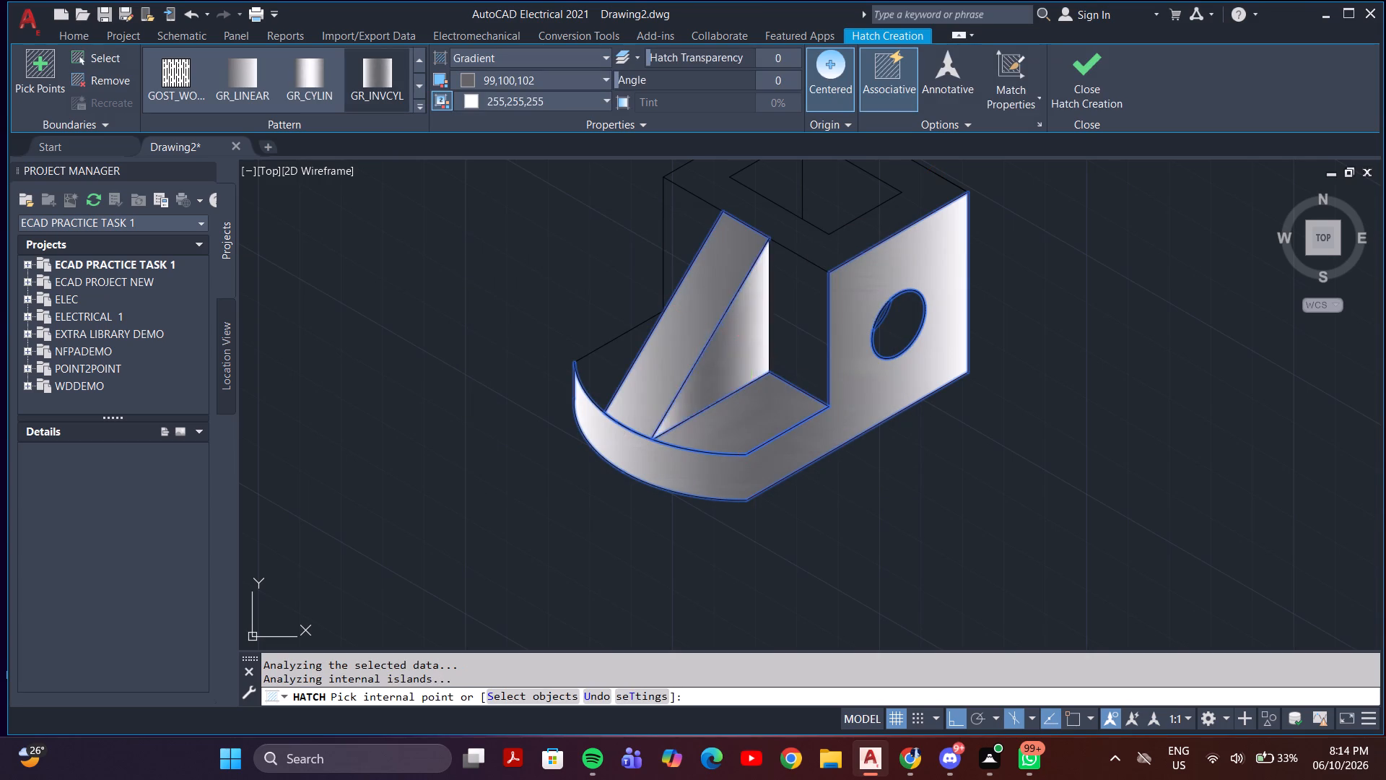
click(794, 324)
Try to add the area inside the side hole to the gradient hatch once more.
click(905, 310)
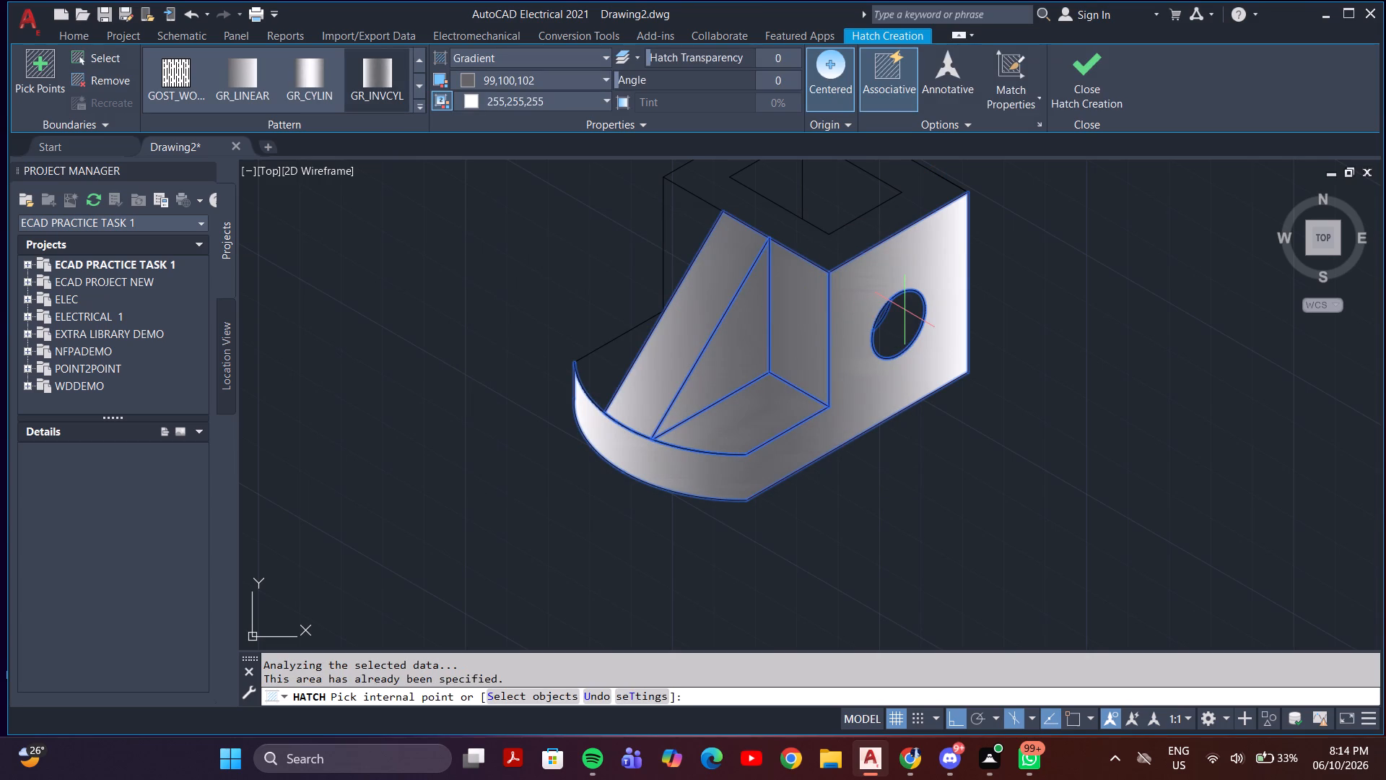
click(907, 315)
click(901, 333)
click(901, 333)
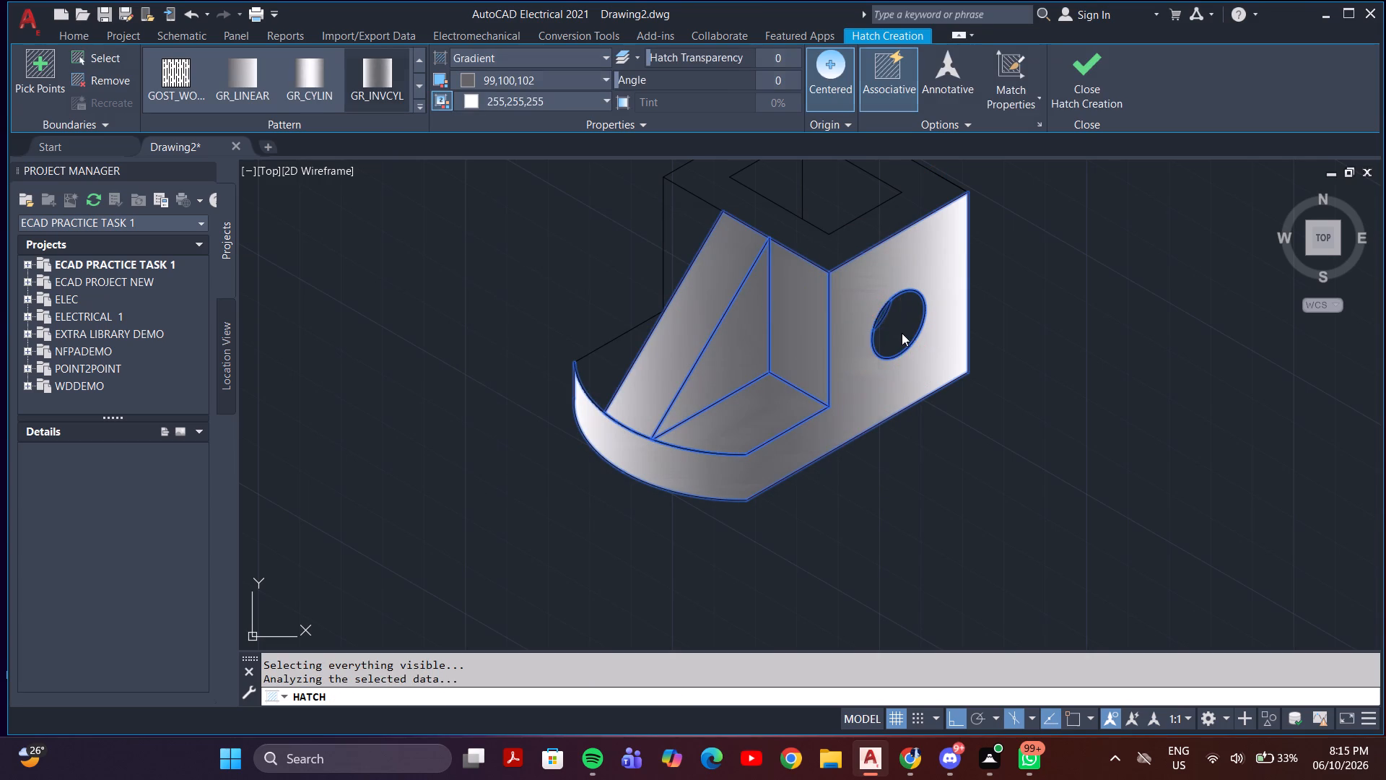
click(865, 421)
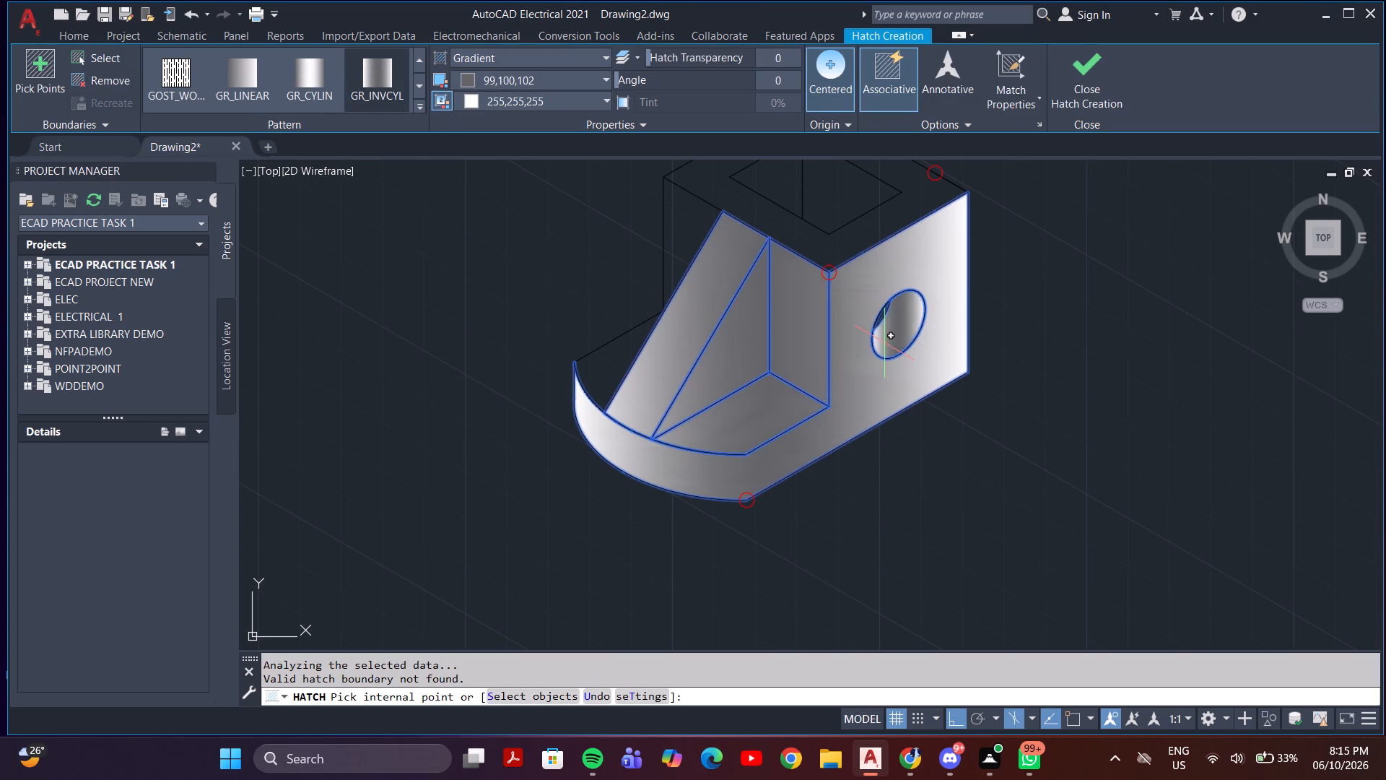
Add the base's top surface beyond the rib, the block's front face beside it, and the block's top rim to the gradient hatch.
click(884, 343)
click(619, 347)
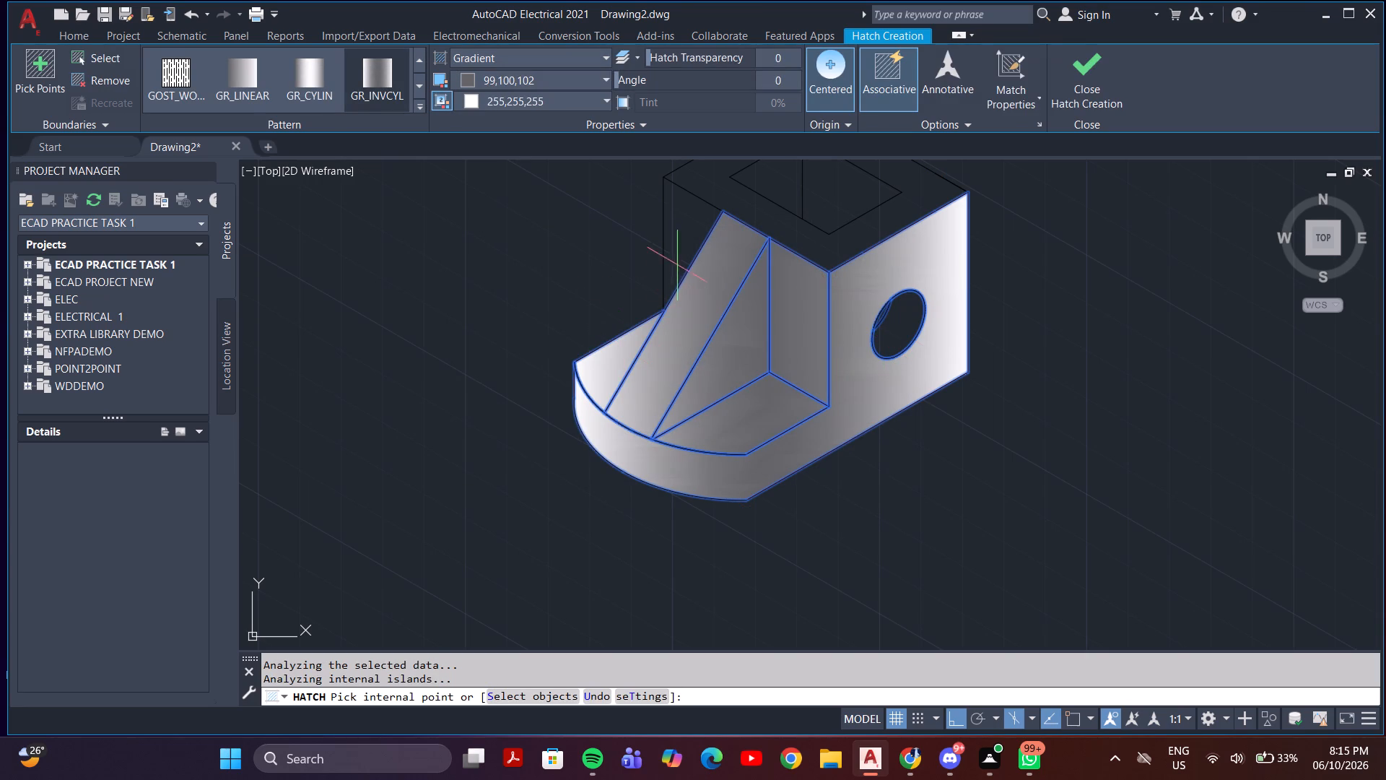
click(679, 255)
middle_drag(710, 284, 681, 529)
click(686, 430)
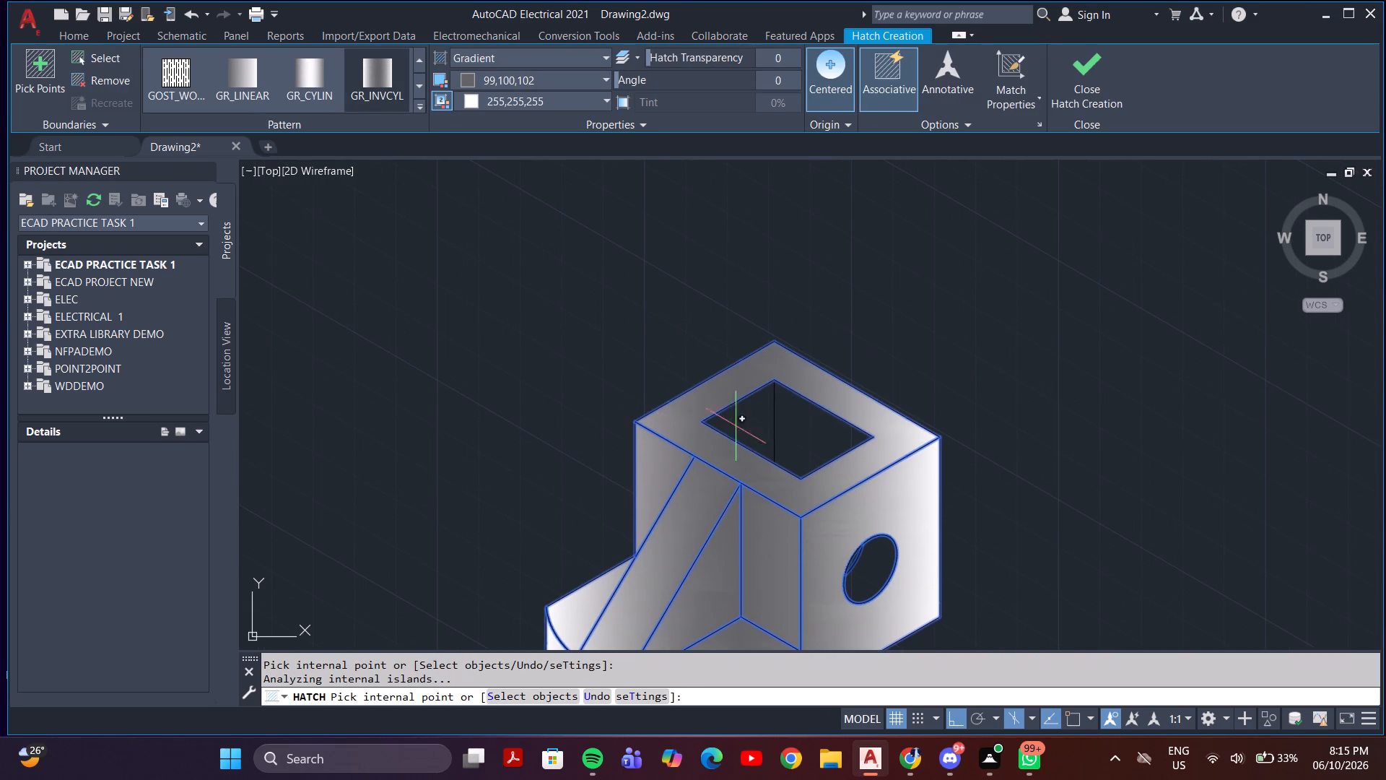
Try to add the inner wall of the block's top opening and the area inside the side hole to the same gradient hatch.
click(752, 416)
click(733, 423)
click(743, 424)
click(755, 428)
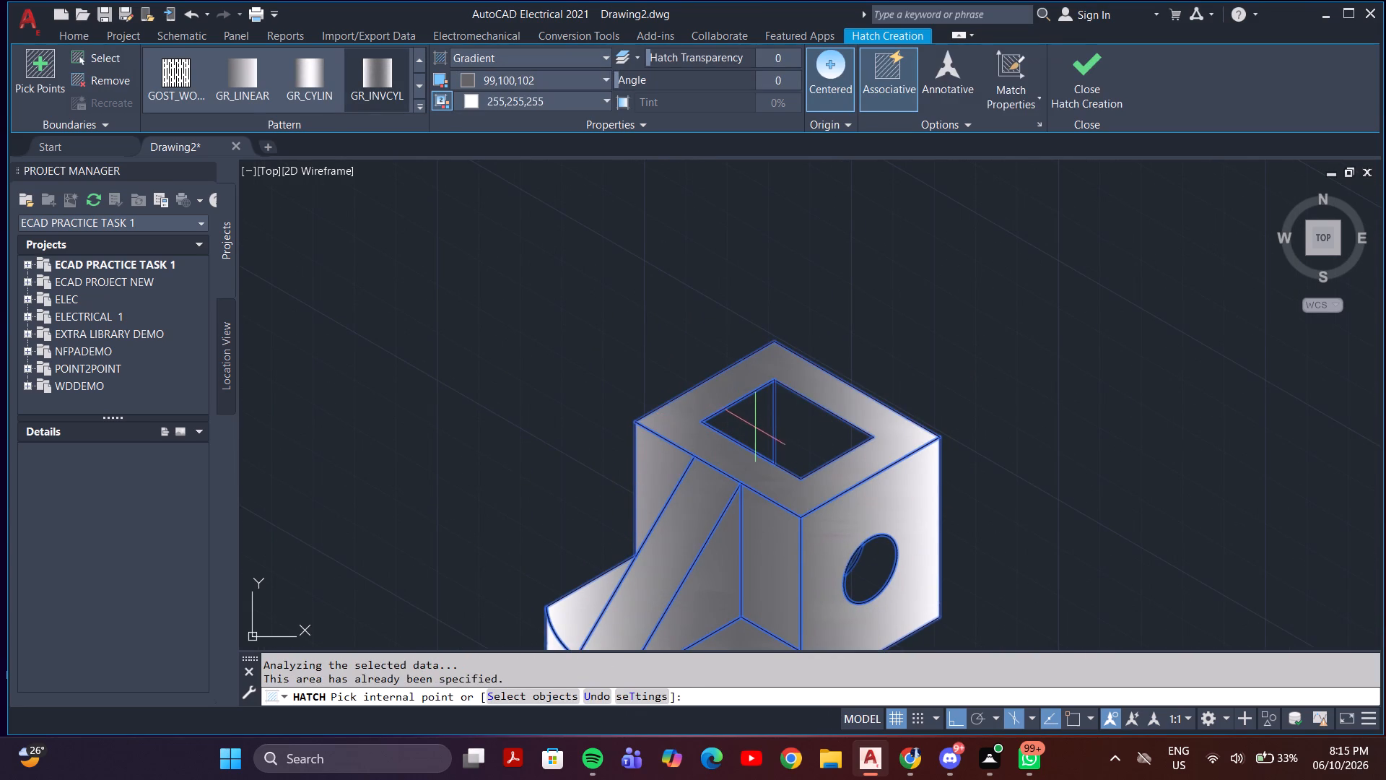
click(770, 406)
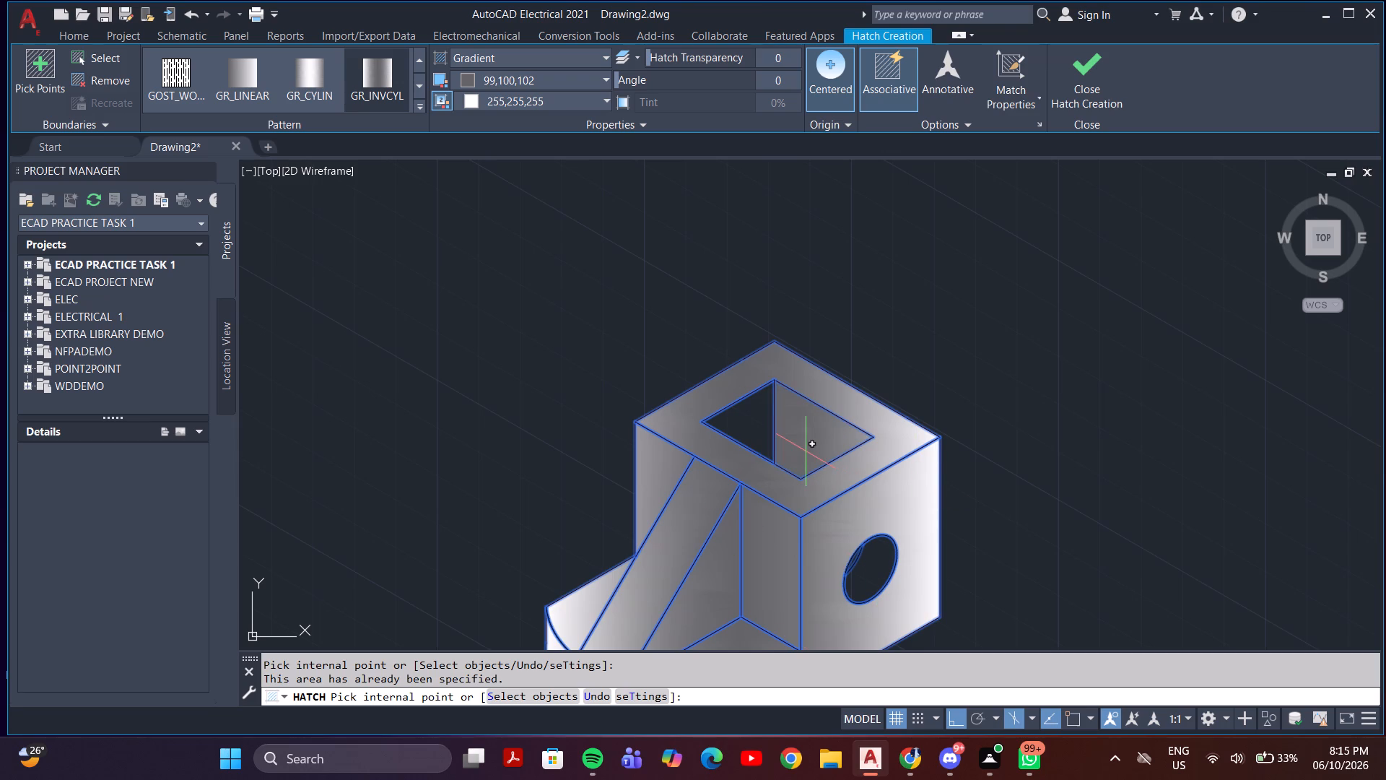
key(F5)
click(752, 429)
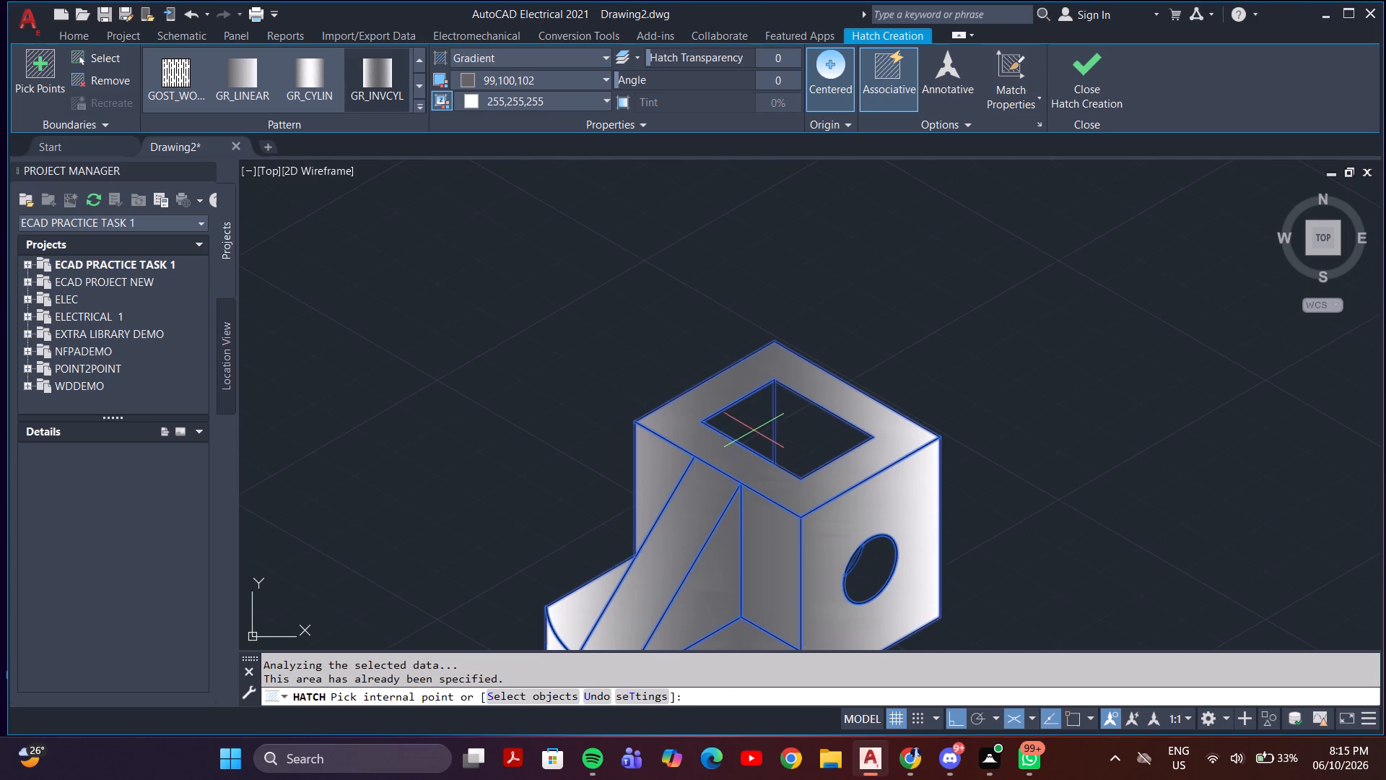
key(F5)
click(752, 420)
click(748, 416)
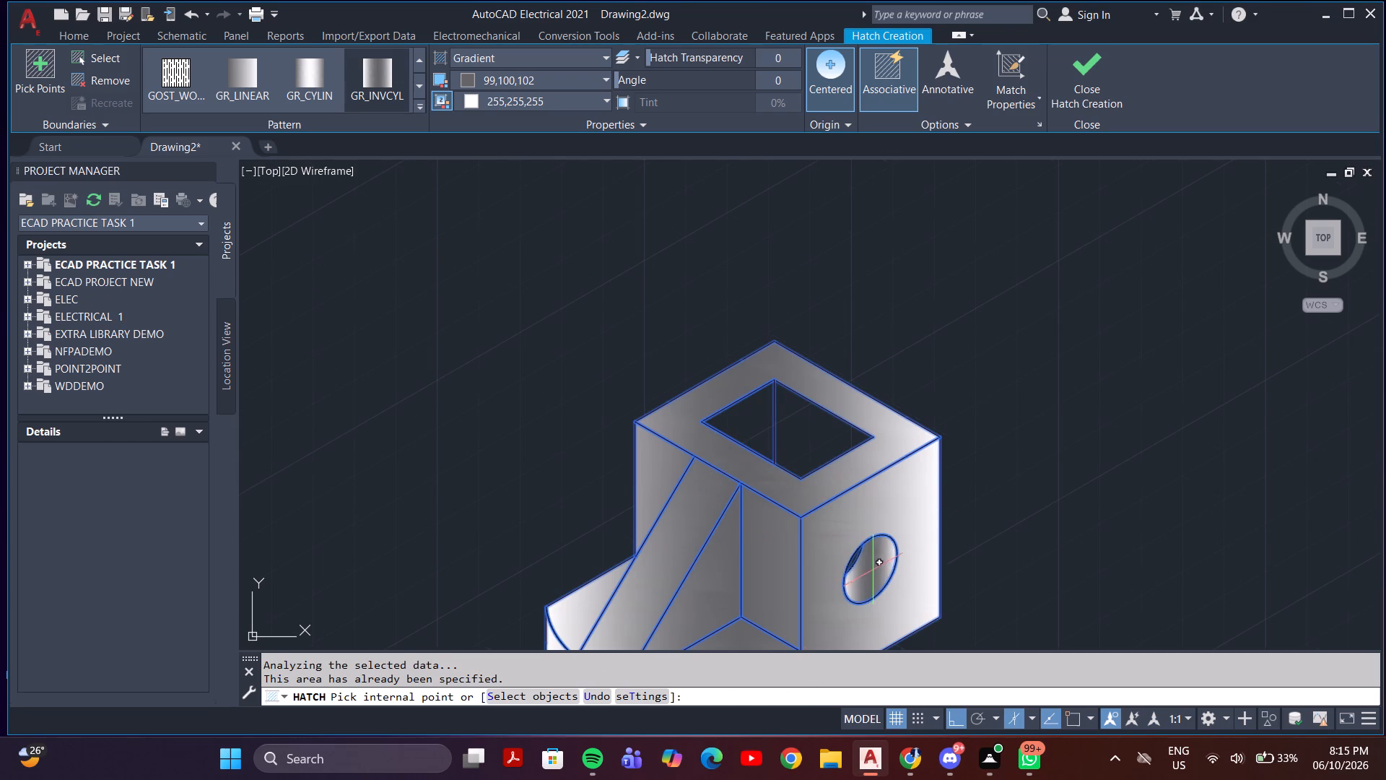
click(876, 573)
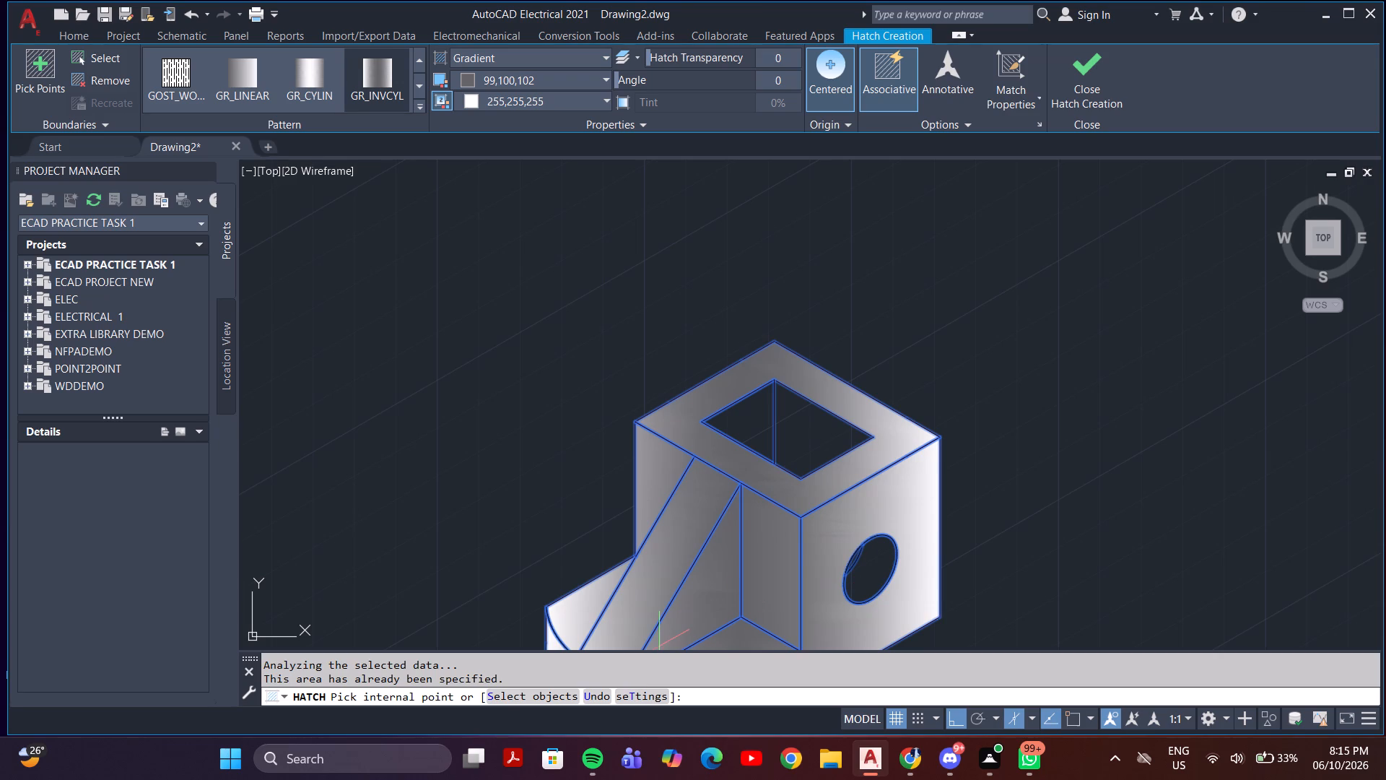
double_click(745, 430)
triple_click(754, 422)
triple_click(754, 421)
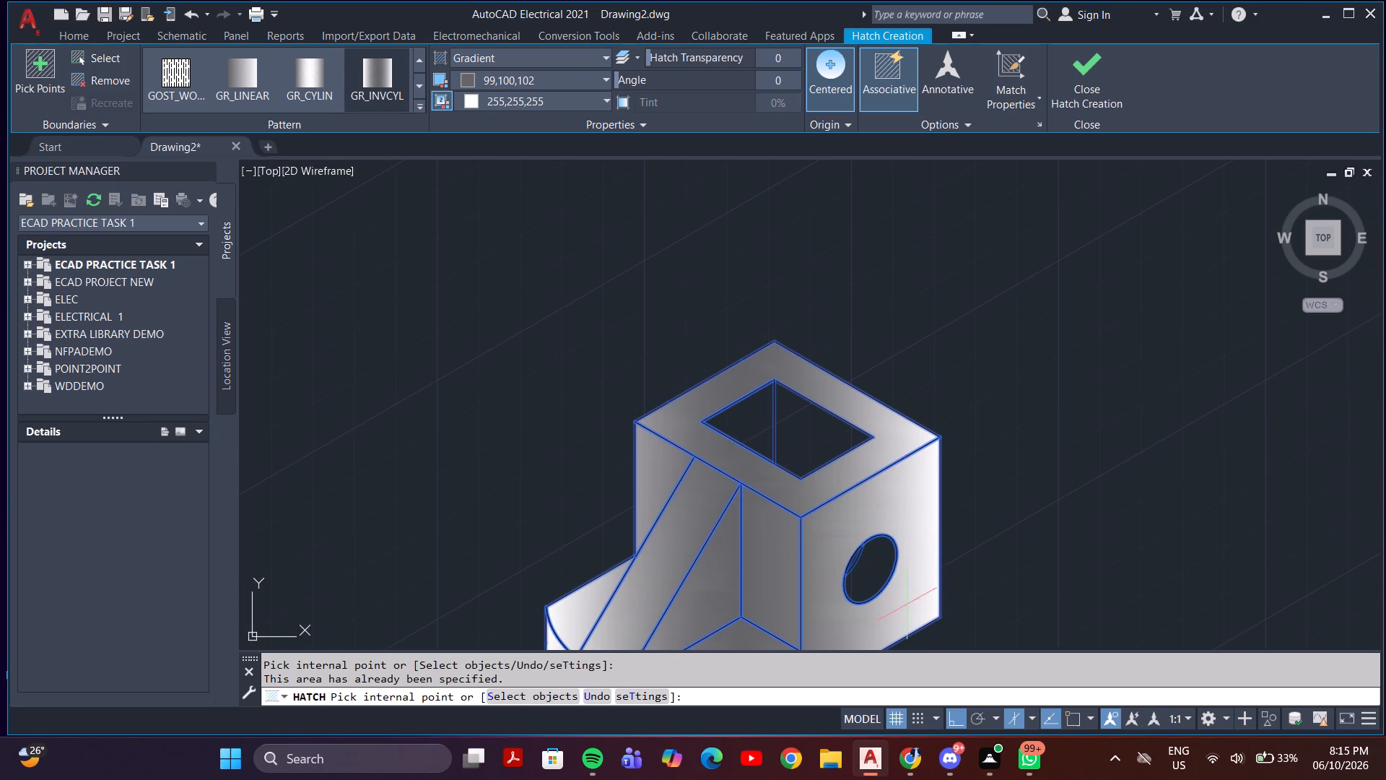
End the current hatch and shade the top opening's inner wall and the side hole's interior with a new gradient hatch.
scroll(907, 604, down, 3)
middle_drag(924, 550, 853, 438)
key(Escape)
middle_drag(852, 471, 764, 471)
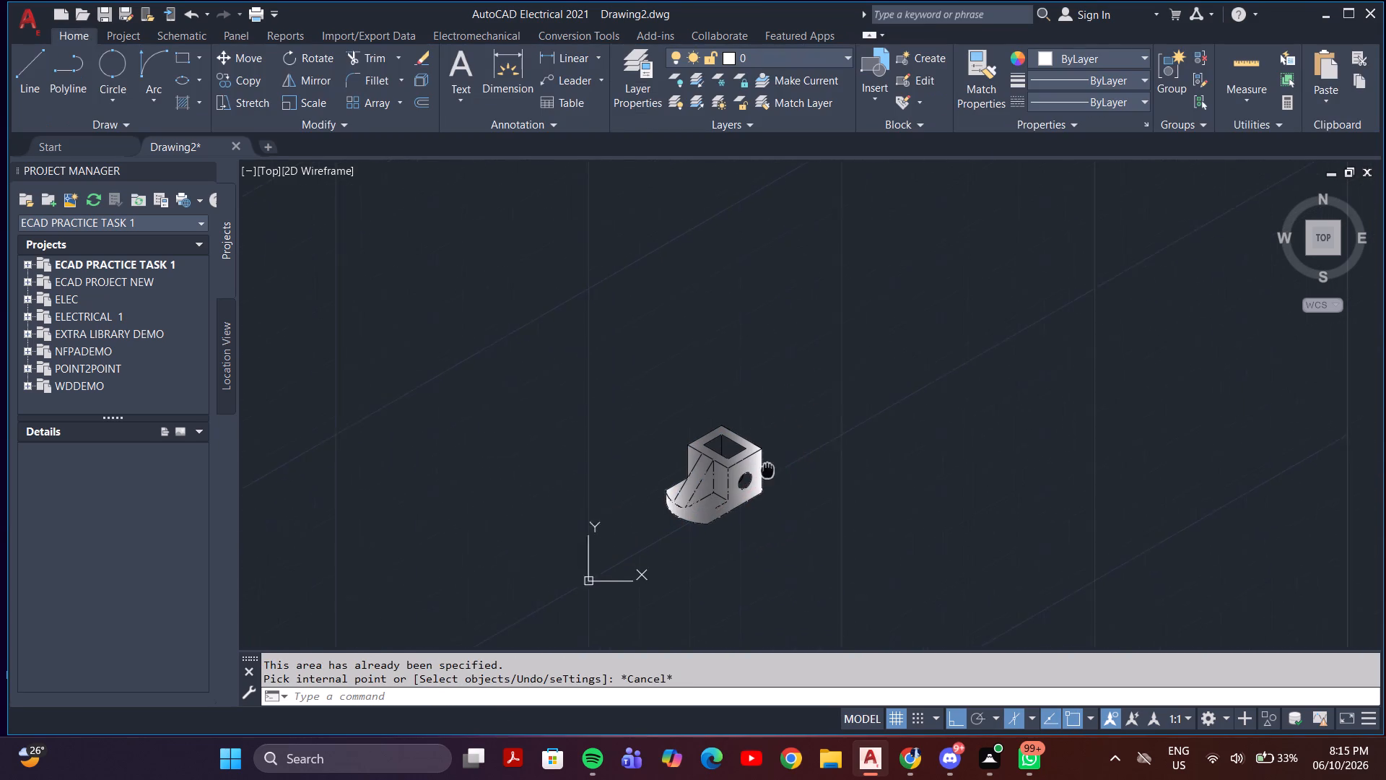
middle_drag(764, 471, 756, 471)
scroll(744, 472, up, 3)
key(space)
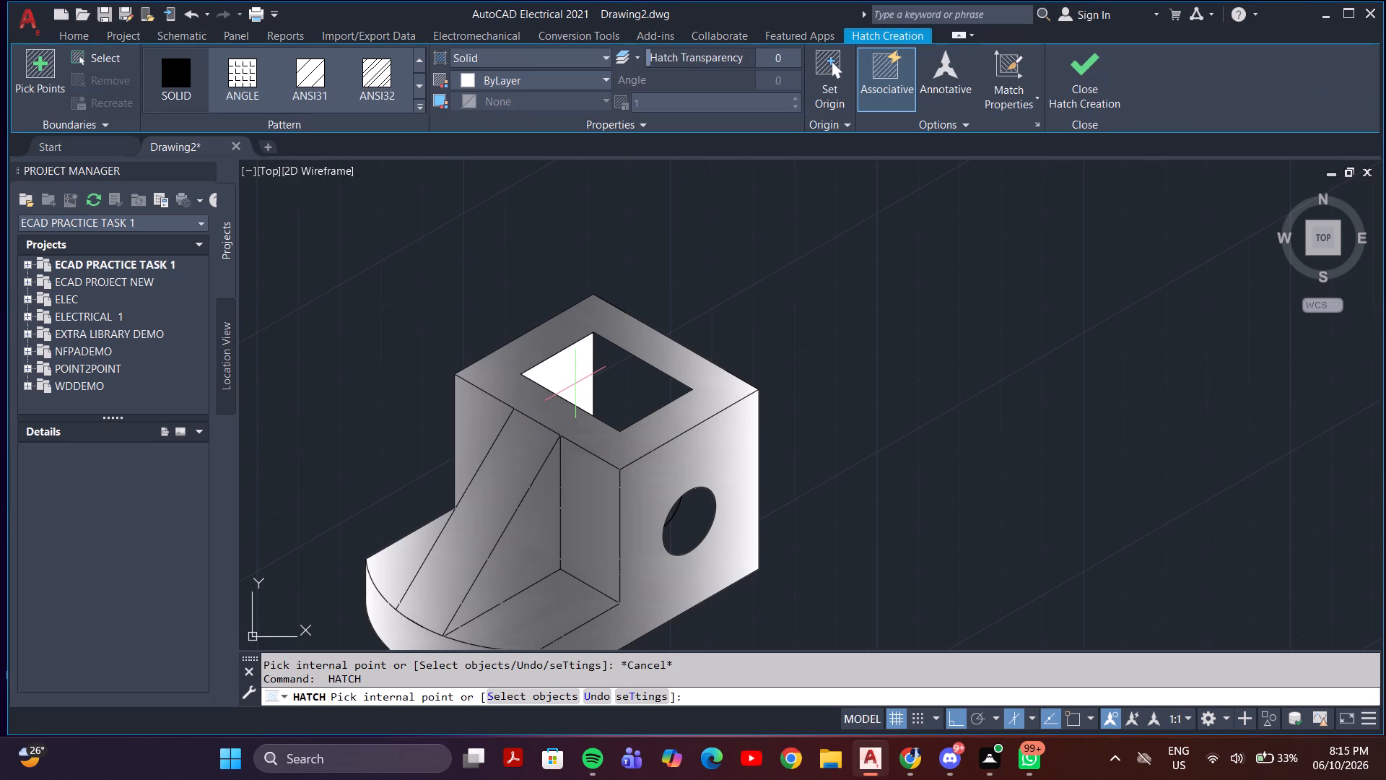
click(536, 58)
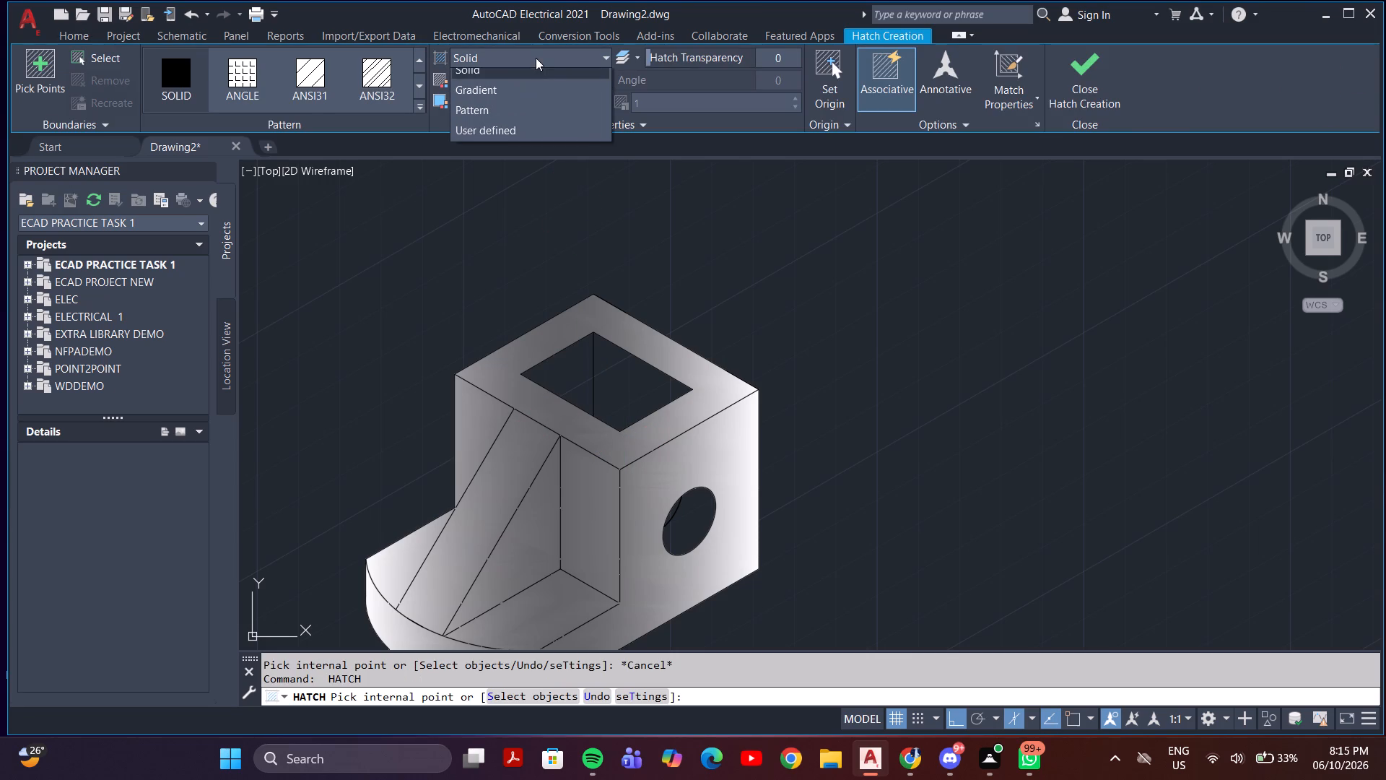
click(528, 98)
click(577, 386)
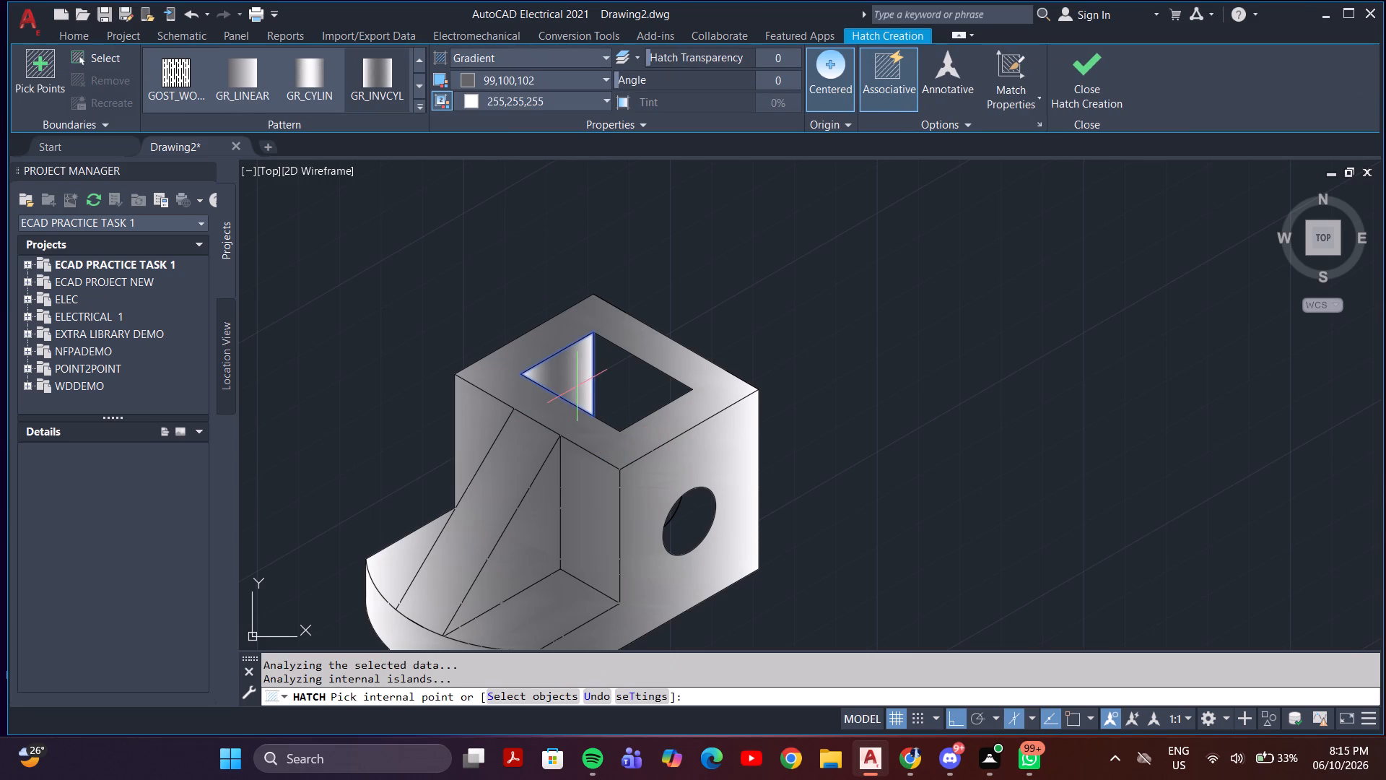
click(690, 537)
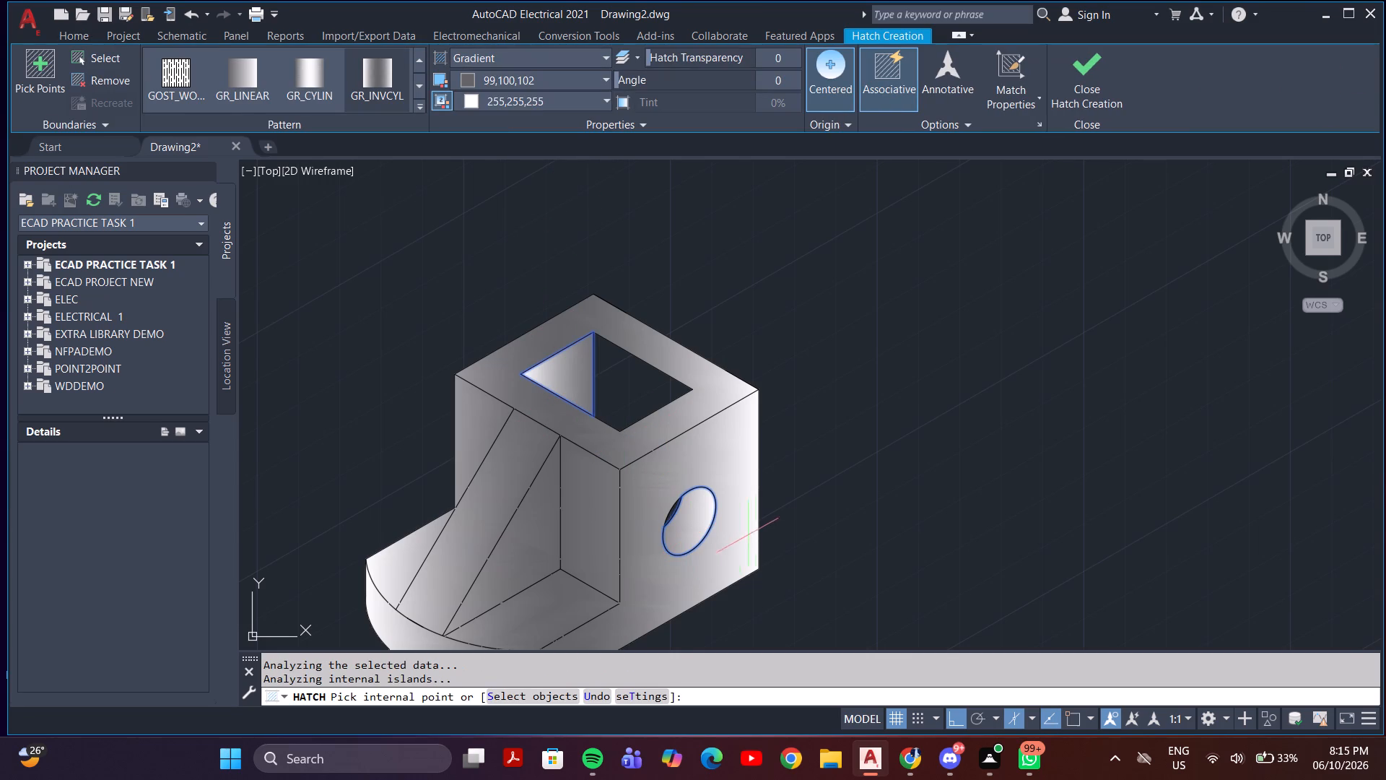
key(Return)
Examine the gradient shading of the whole part, including the top opening and the side hole.
scroll(776, 496, down, 1)
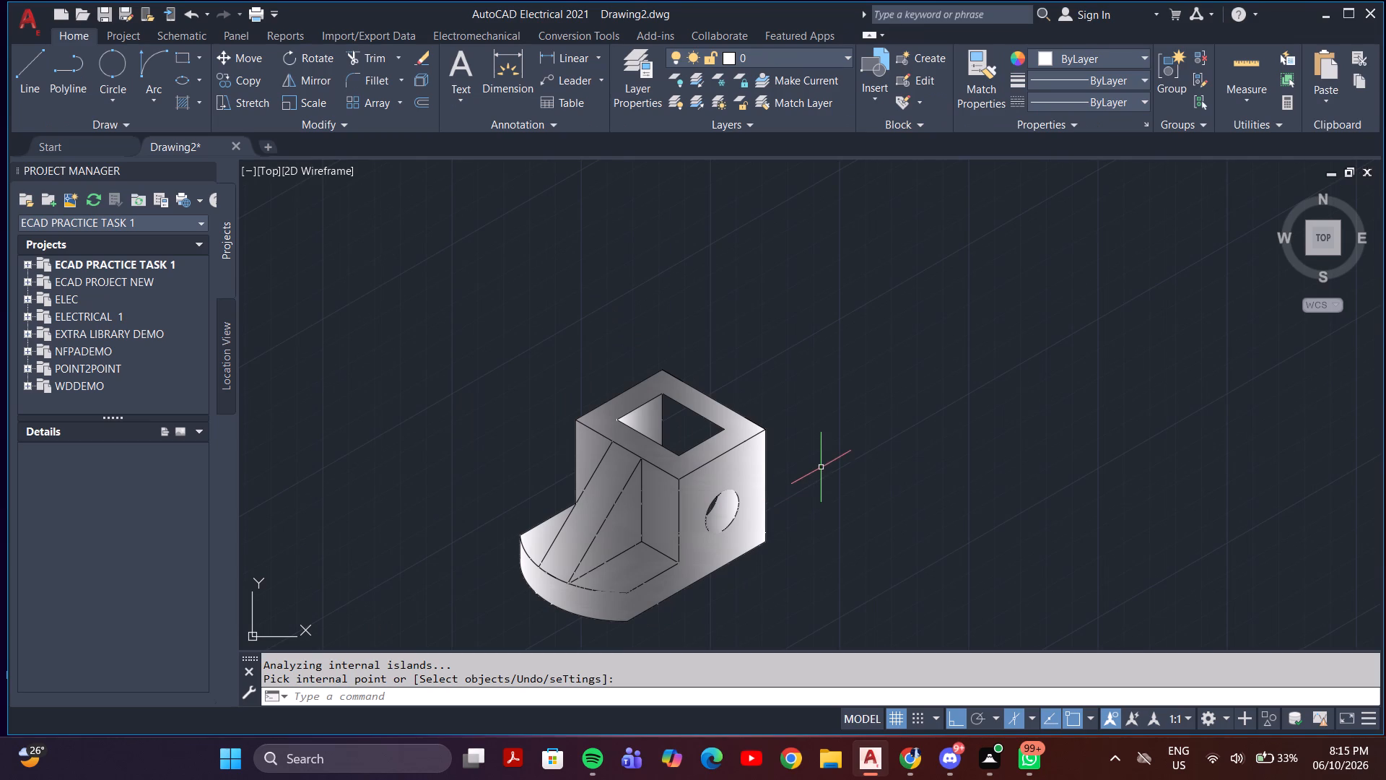
middle_drag(816, 404, 720, 336)
scroll(674, 397, up, 2)
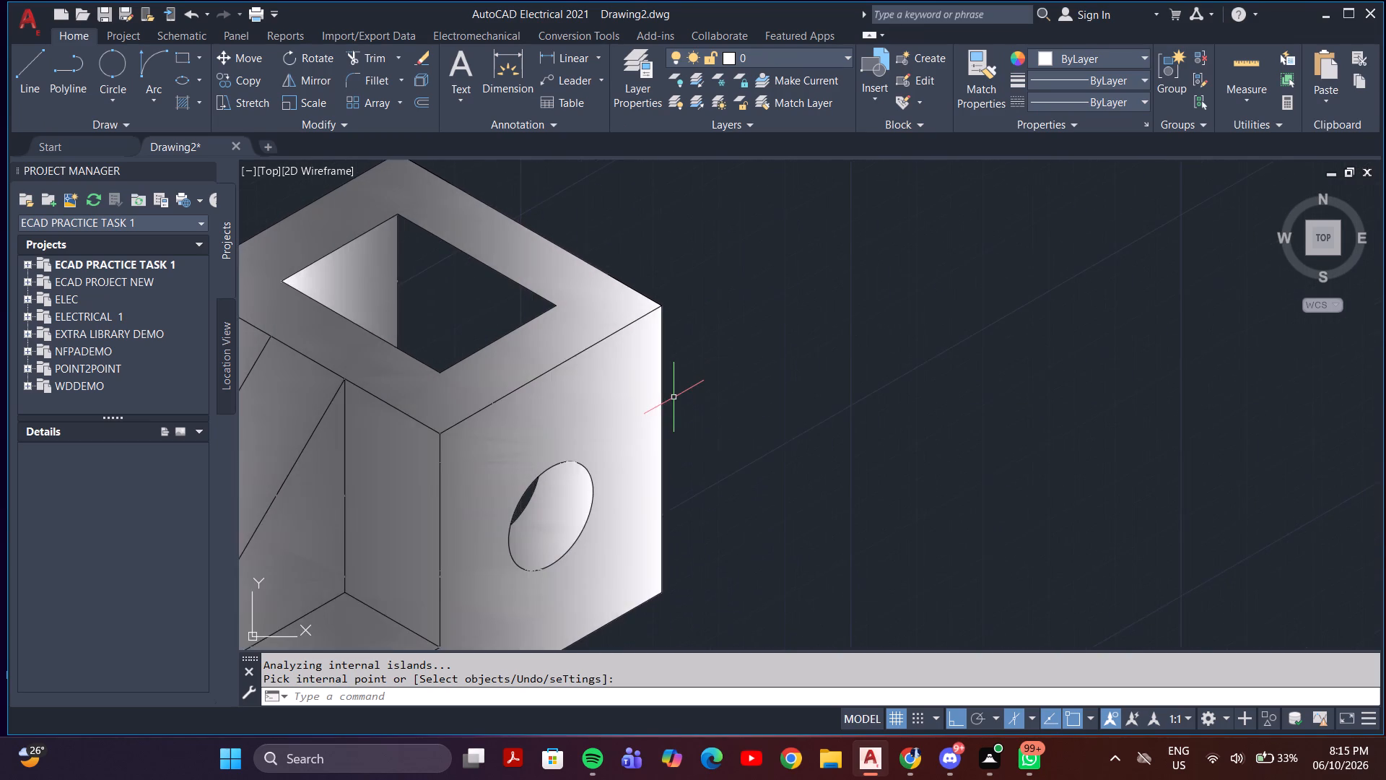
scroll(674, 397, down, 1)
middle_drag(684, 417, 889, 399)
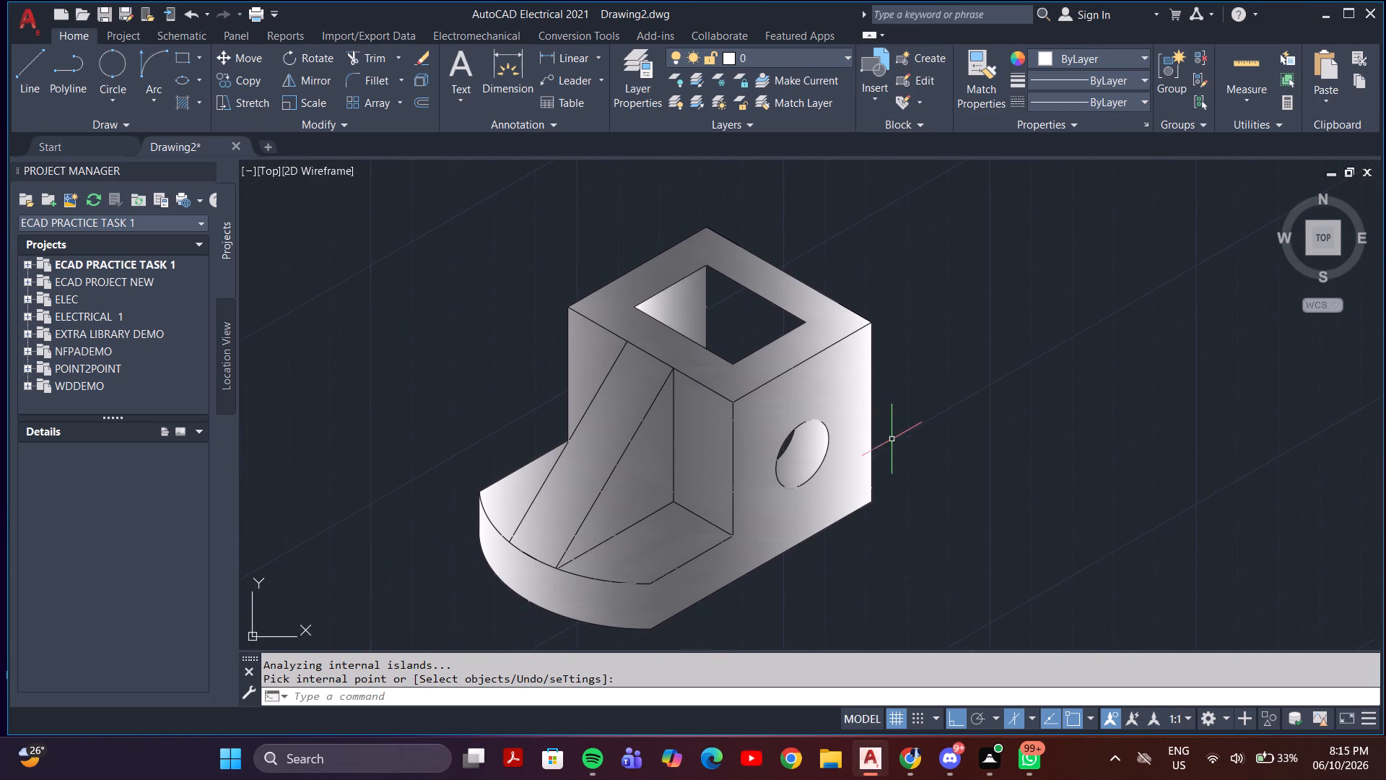
scroll(892, 439, down, 2)
middle_drag(892, 439, 770, 417)
scroll(766, 416, up, 1)
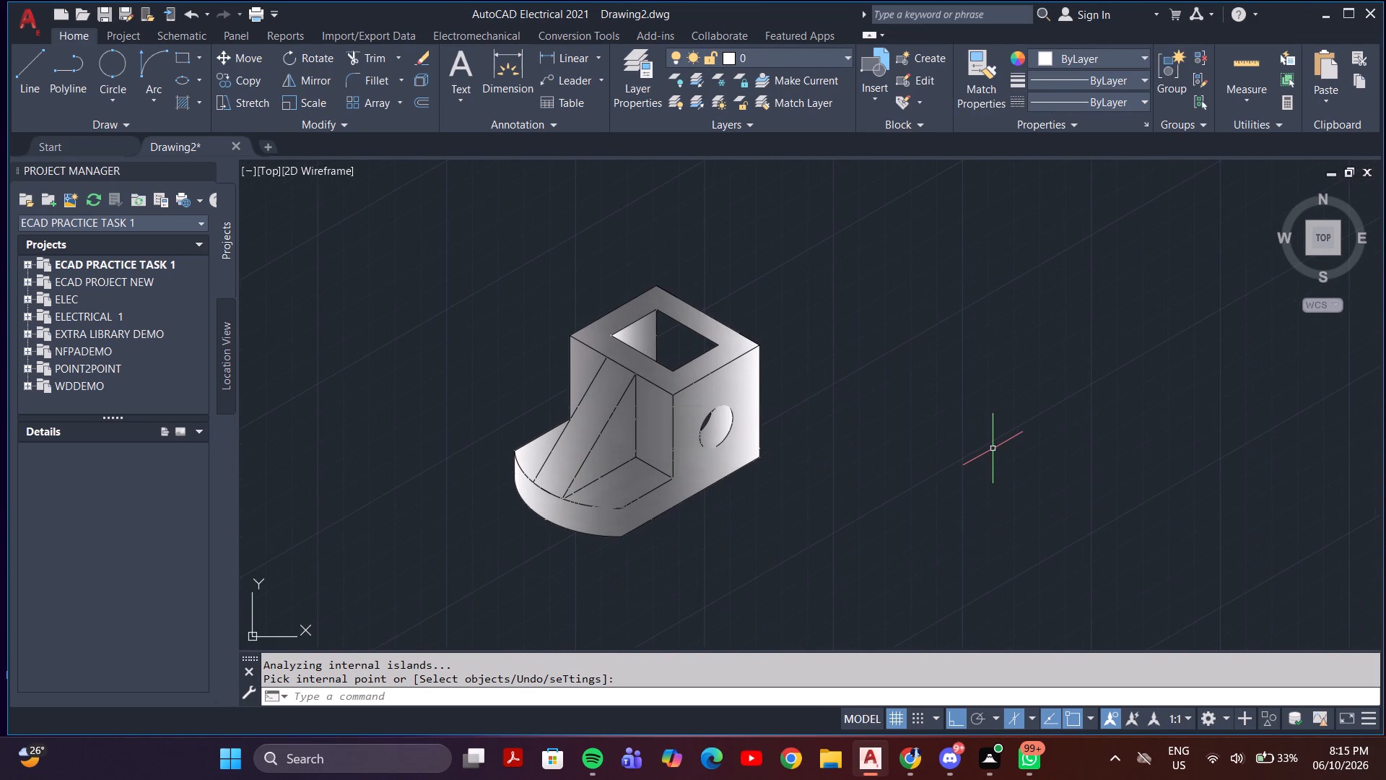
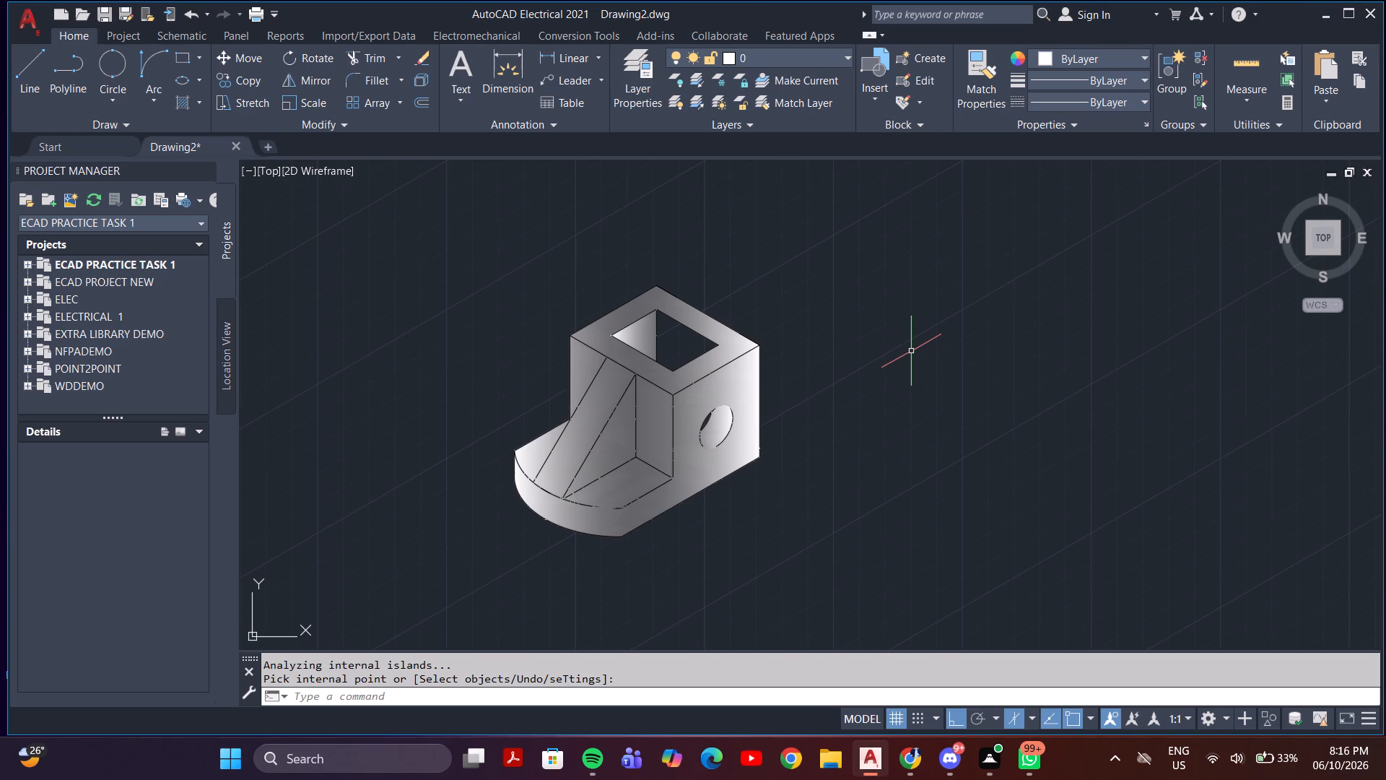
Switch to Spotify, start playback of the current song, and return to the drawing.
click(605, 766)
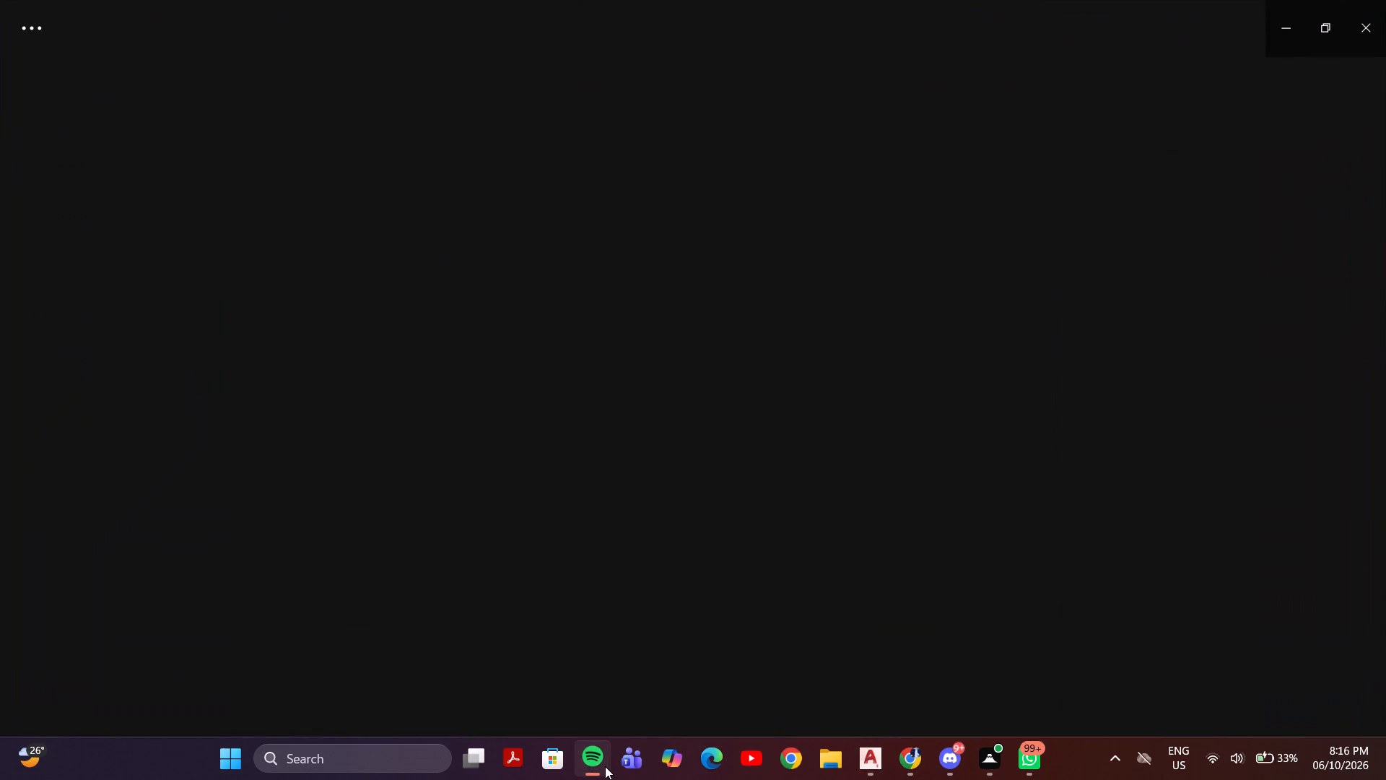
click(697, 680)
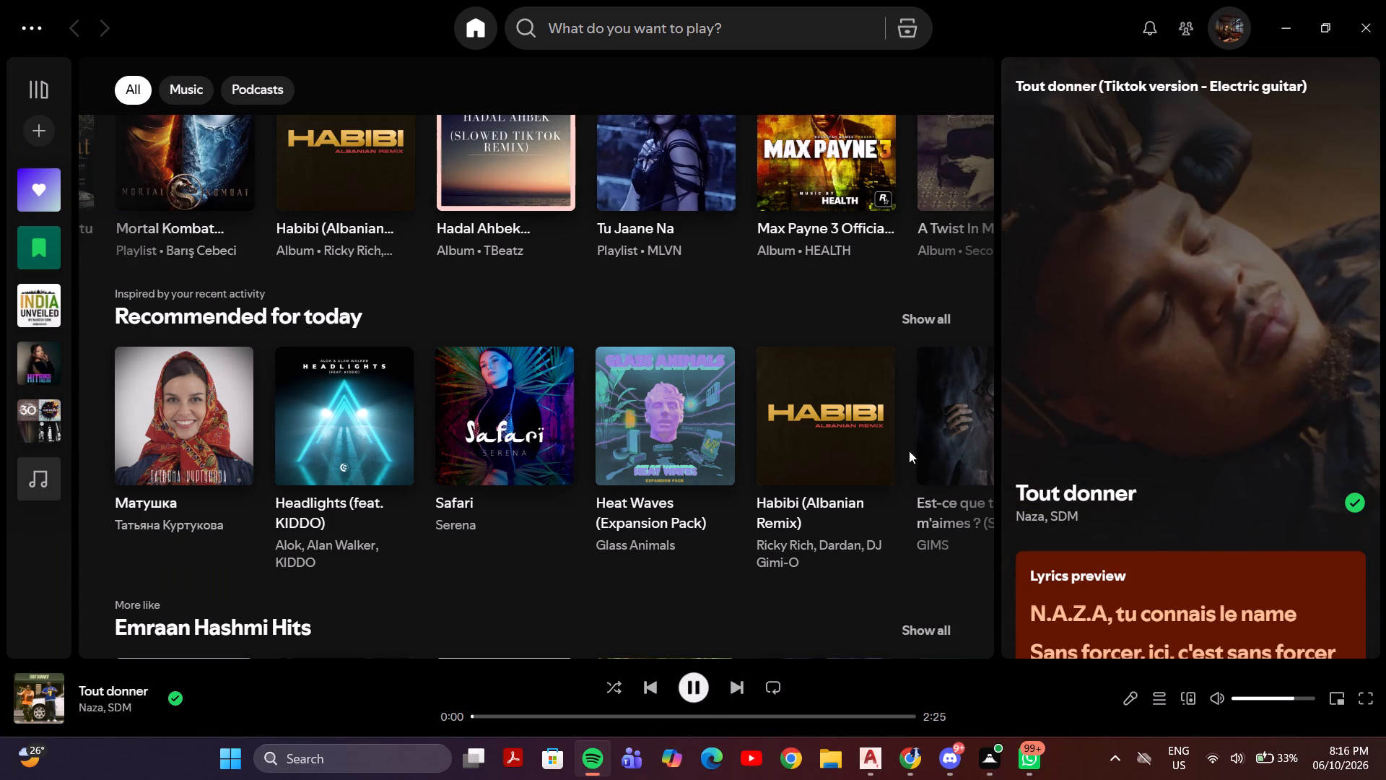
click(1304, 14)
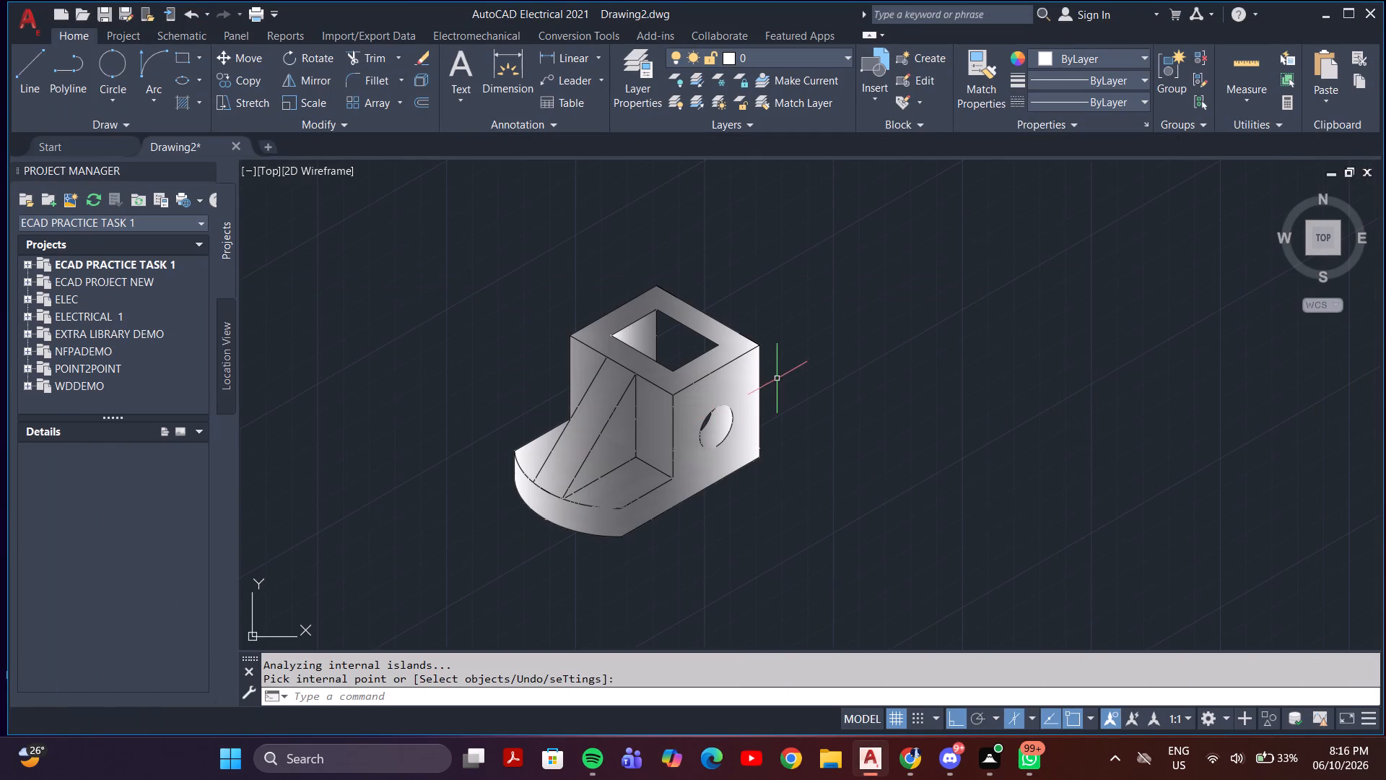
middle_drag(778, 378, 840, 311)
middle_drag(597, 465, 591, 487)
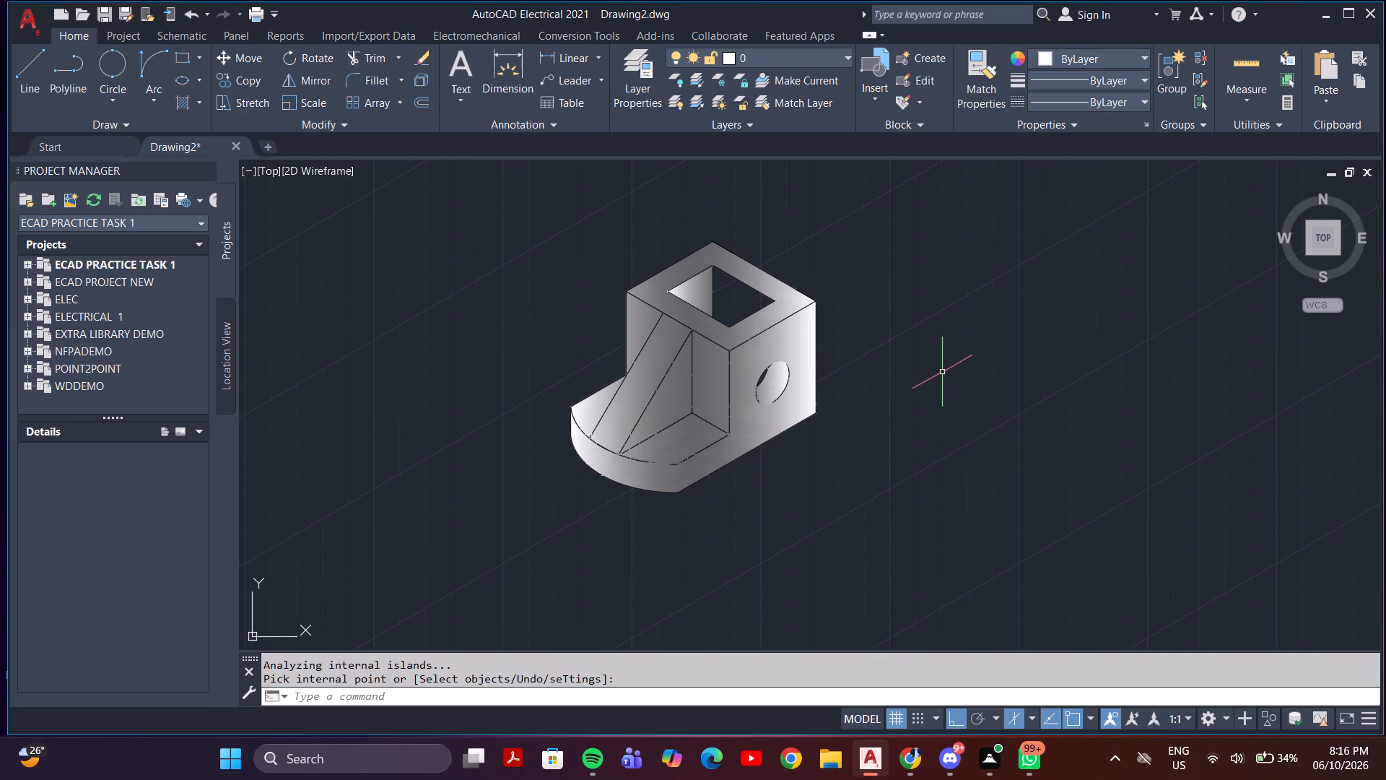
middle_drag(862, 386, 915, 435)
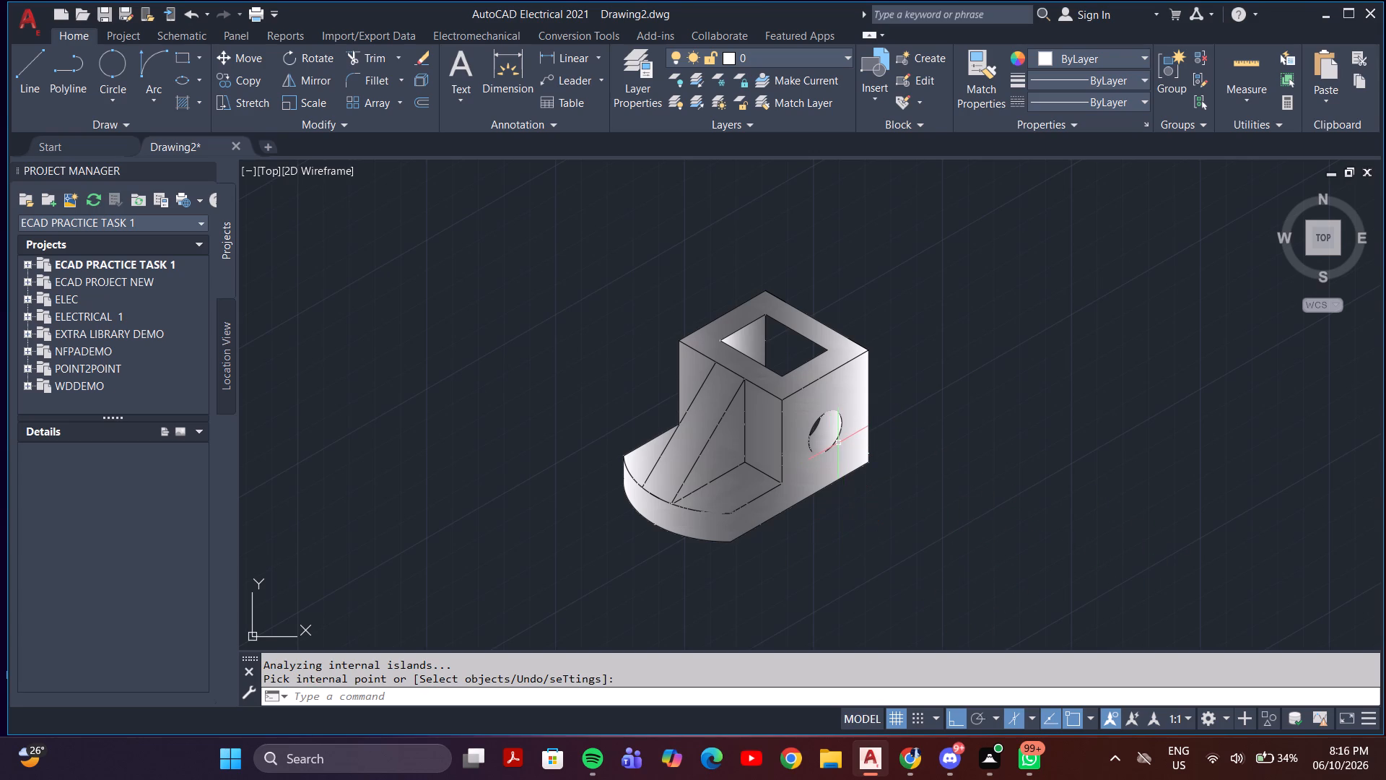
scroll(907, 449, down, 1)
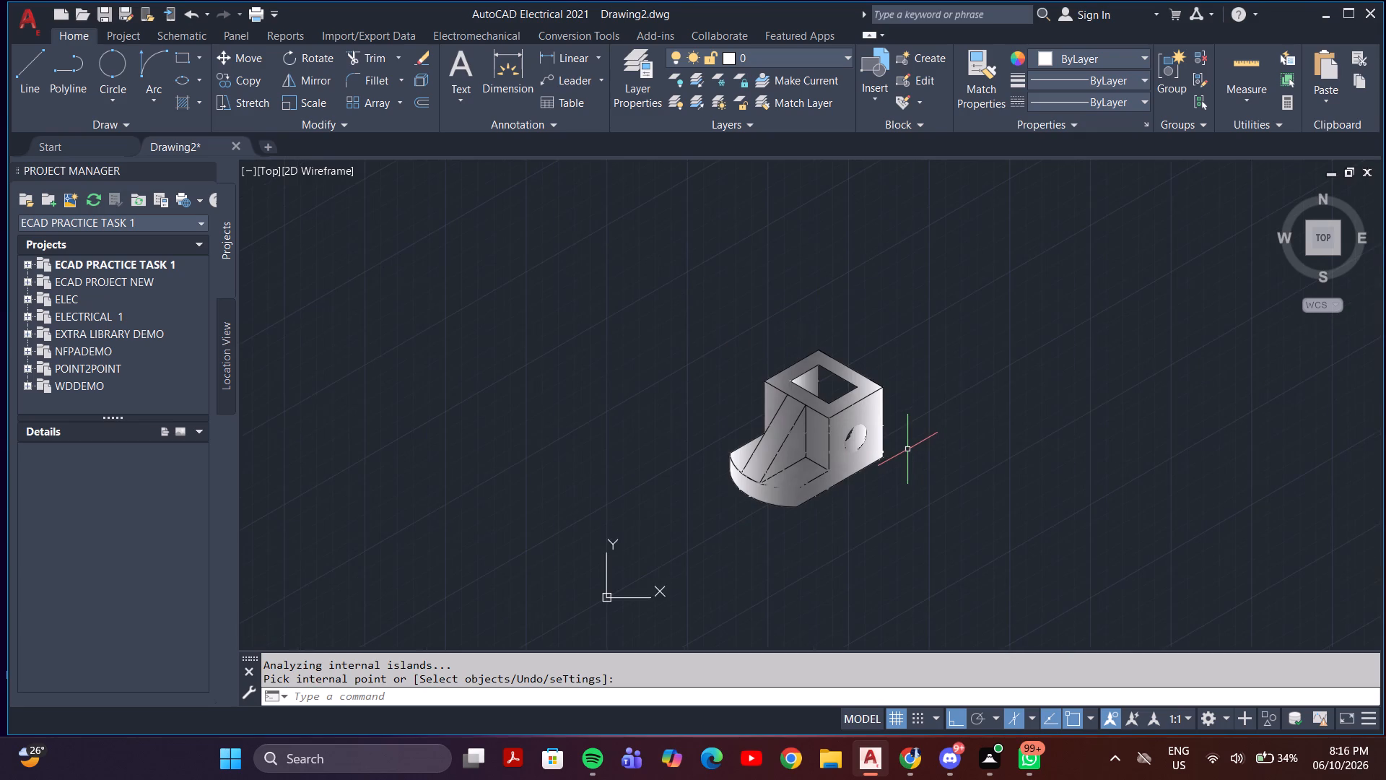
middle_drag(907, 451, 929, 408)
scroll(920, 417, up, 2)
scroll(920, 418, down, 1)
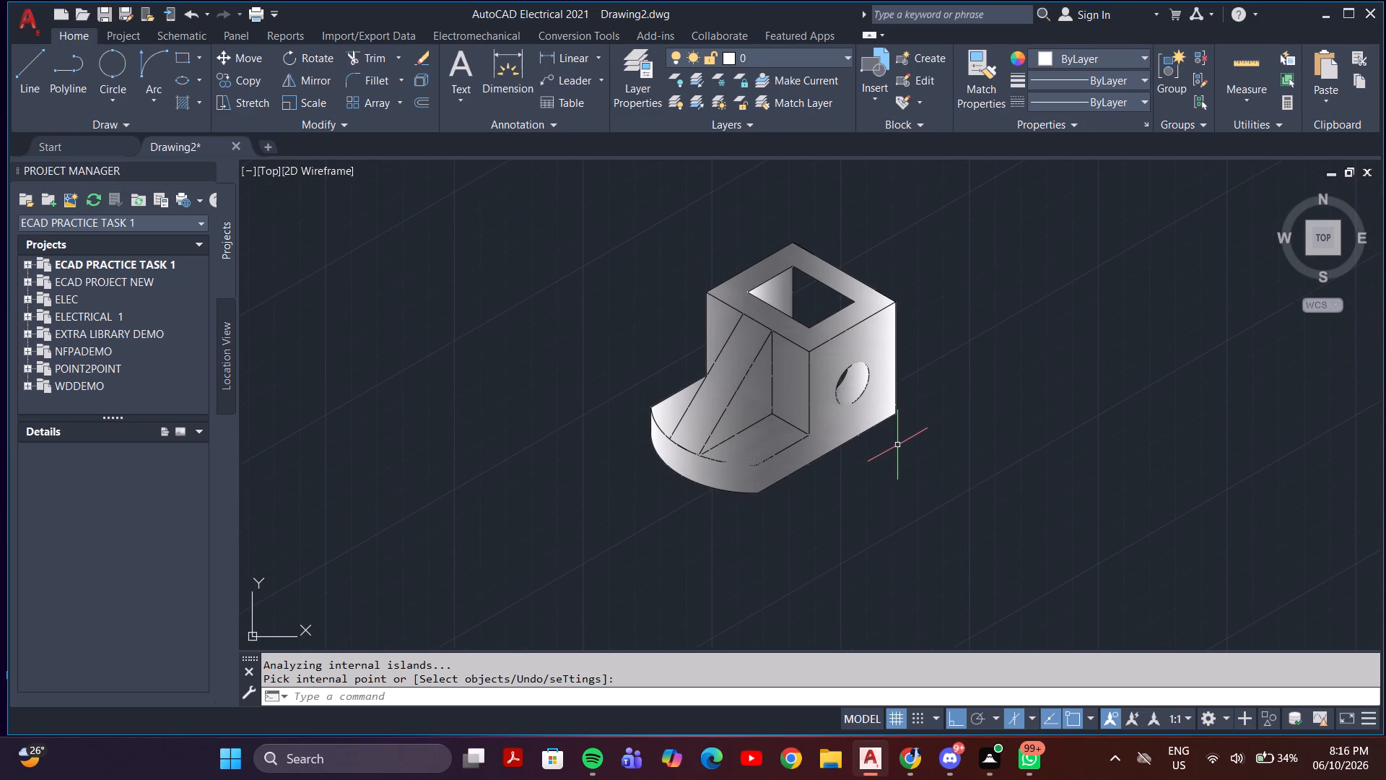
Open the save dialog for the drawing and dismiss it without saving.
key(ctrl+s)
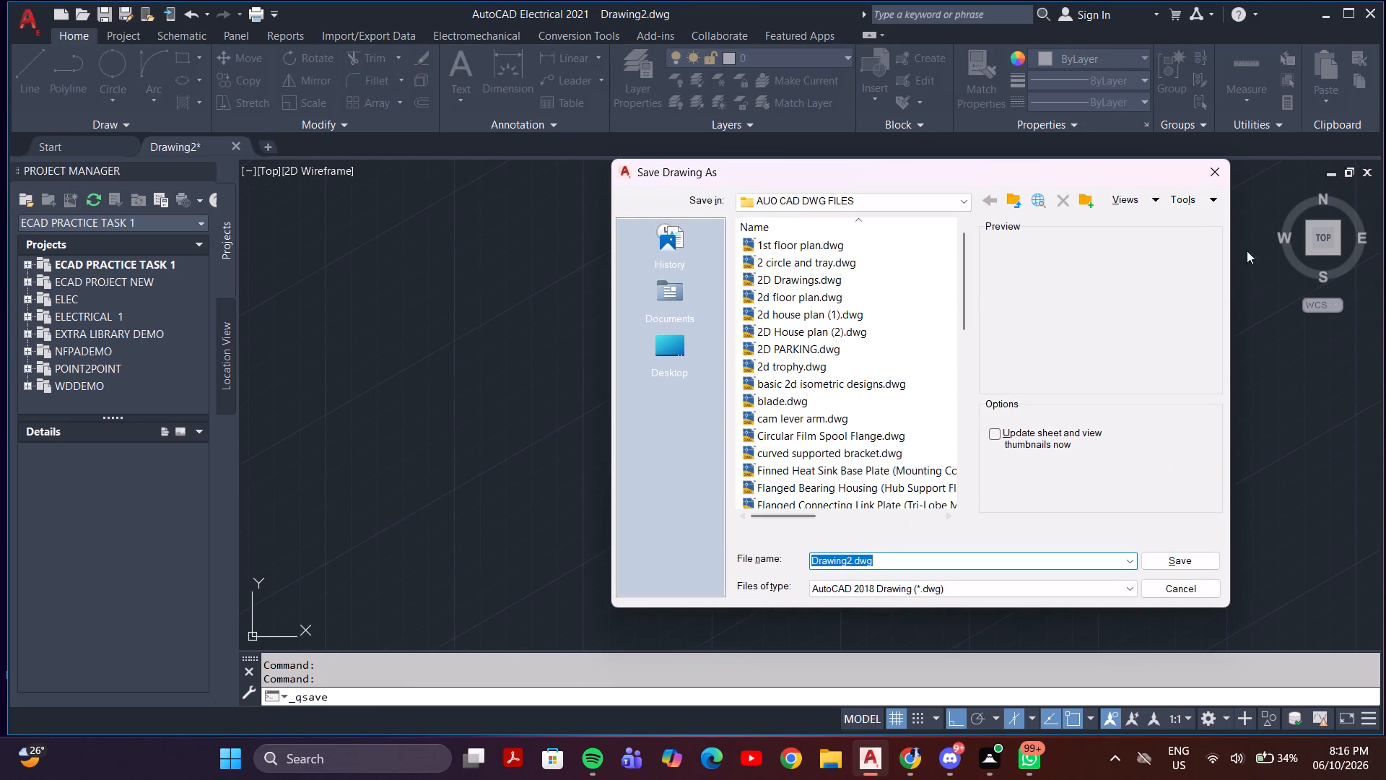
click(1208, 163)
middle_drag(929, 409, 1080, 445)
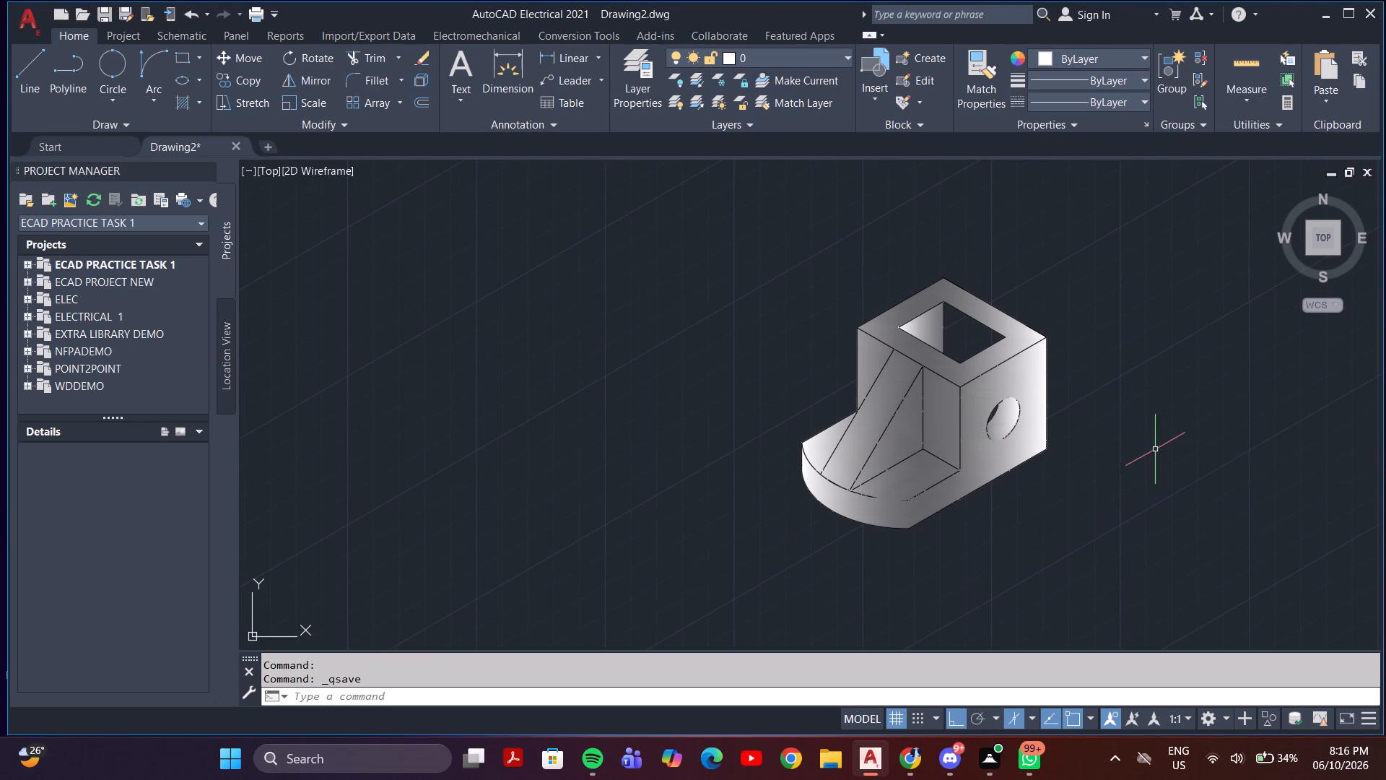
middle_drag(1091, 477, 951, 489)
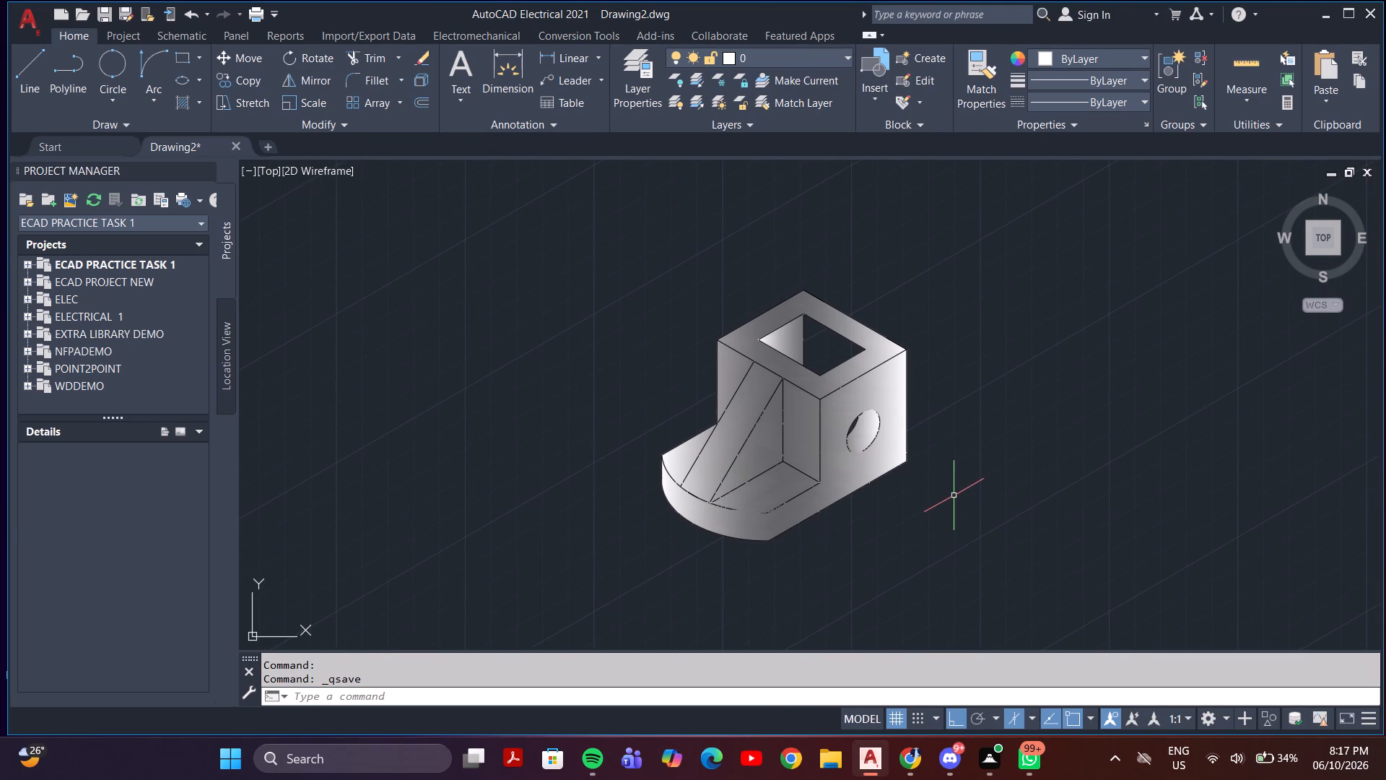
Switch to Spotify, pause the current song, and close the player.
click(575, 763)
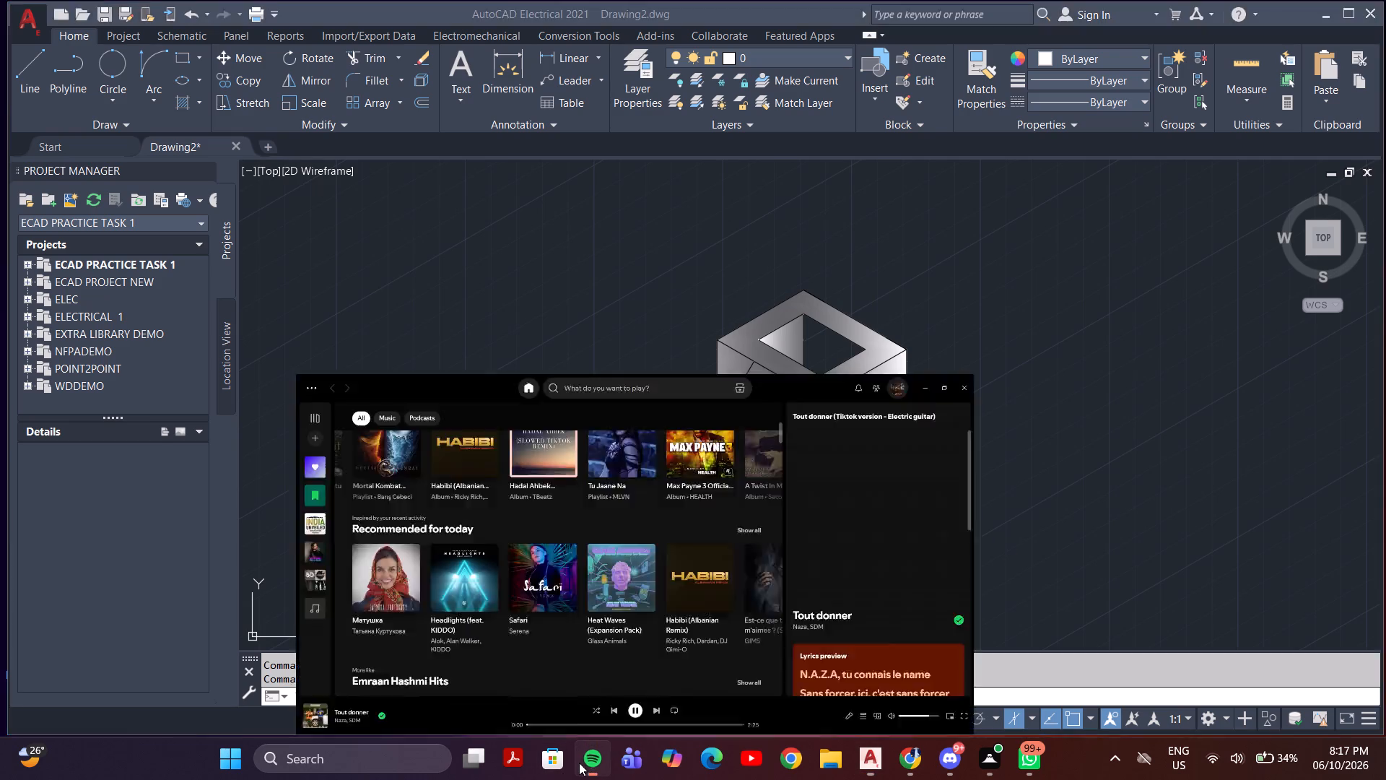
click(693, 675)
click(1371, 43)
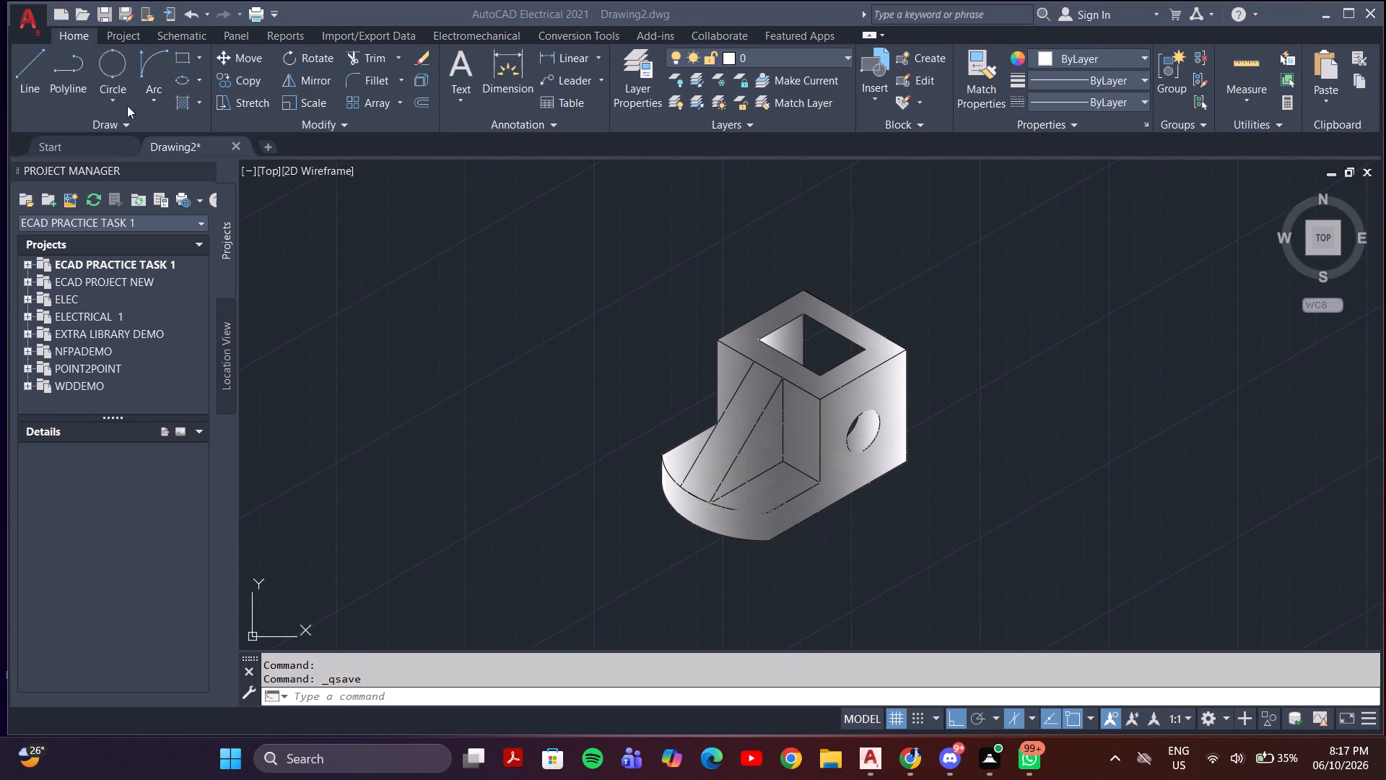
Start a two-point circle in the empty area away from the shaded part and place its first diameter end point.
click(110, 59)
click(291, 206)
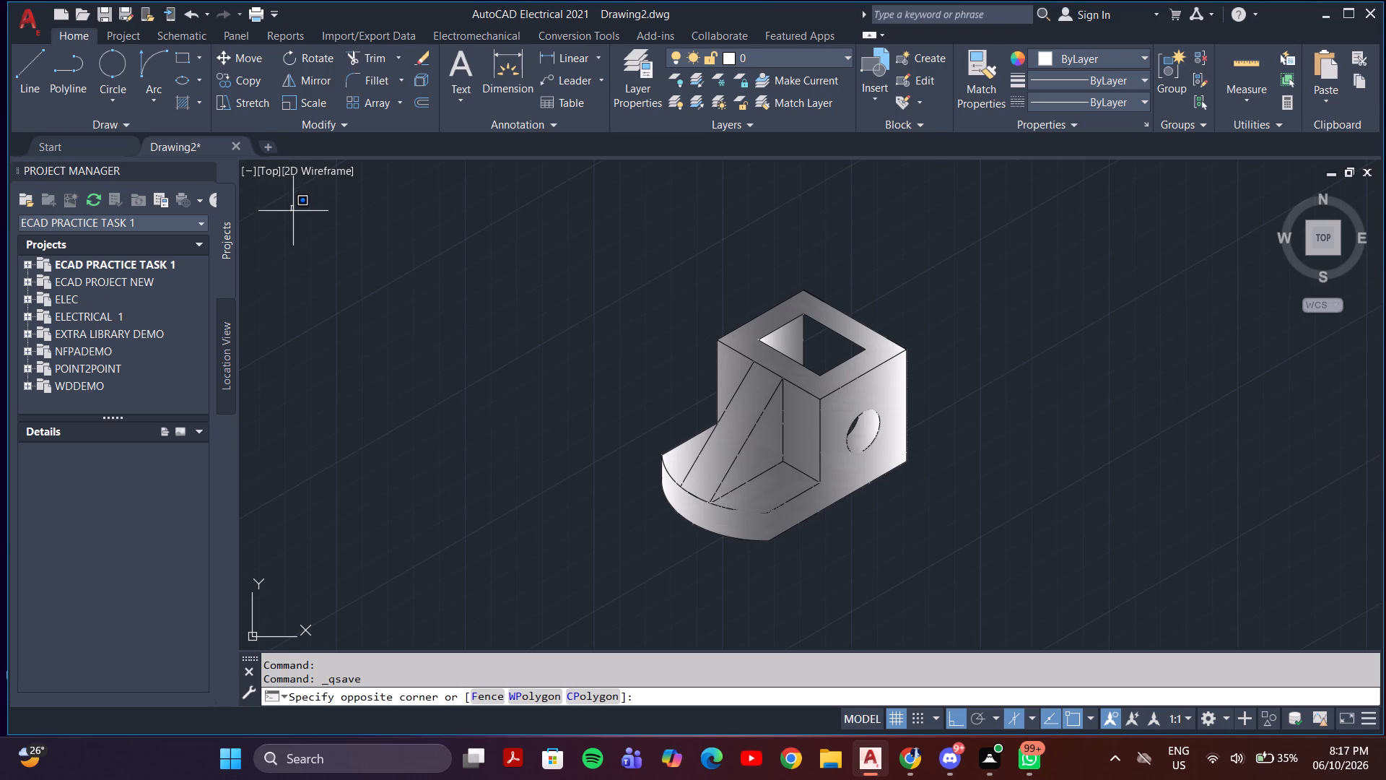
click(108, 62)
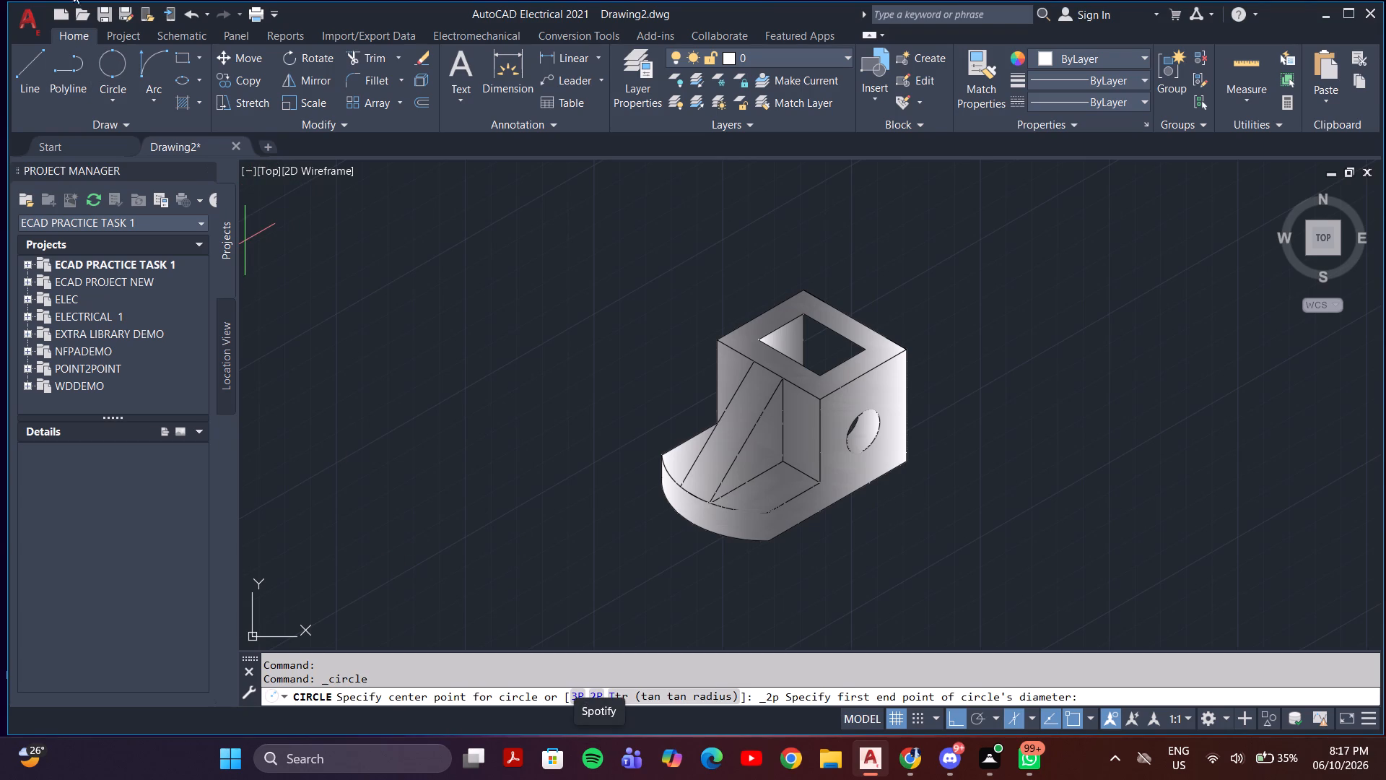
click(79, 43)
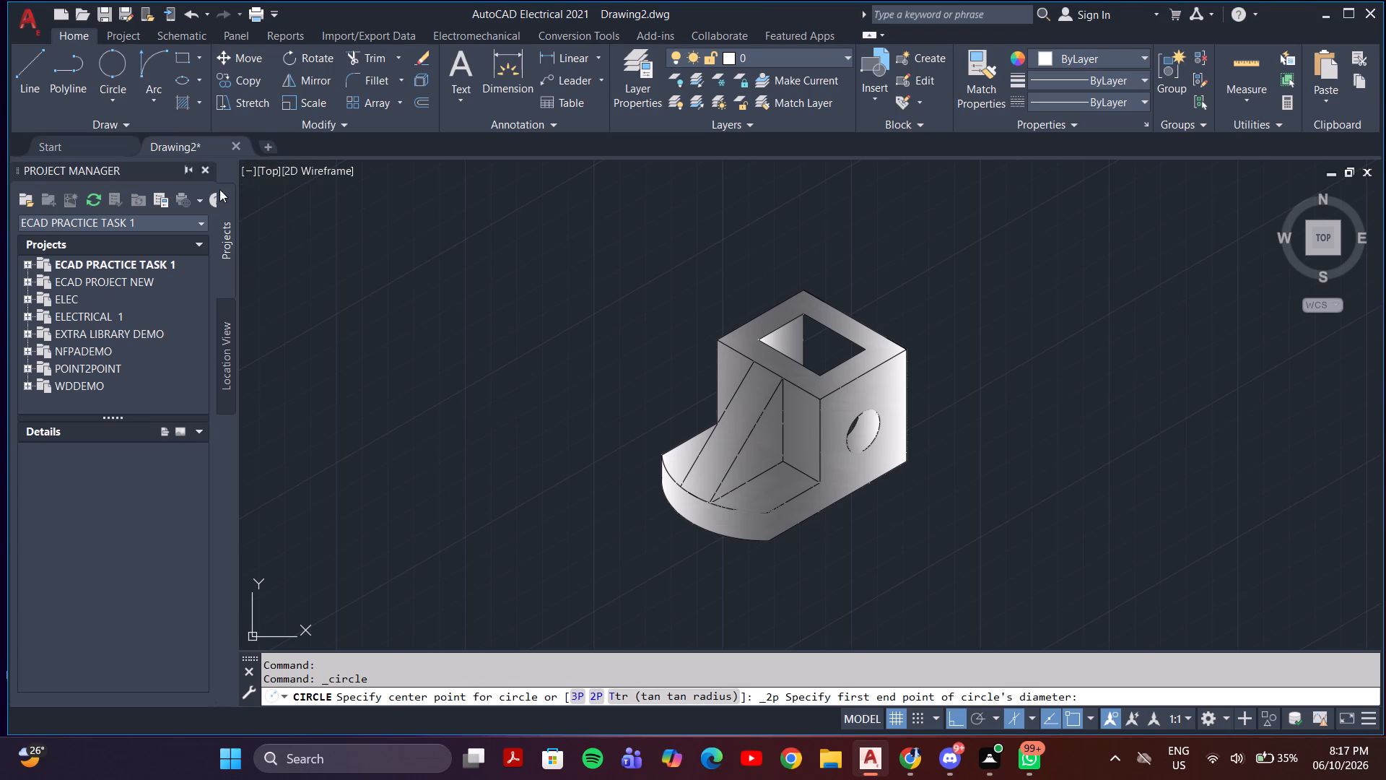
click(107, 82)
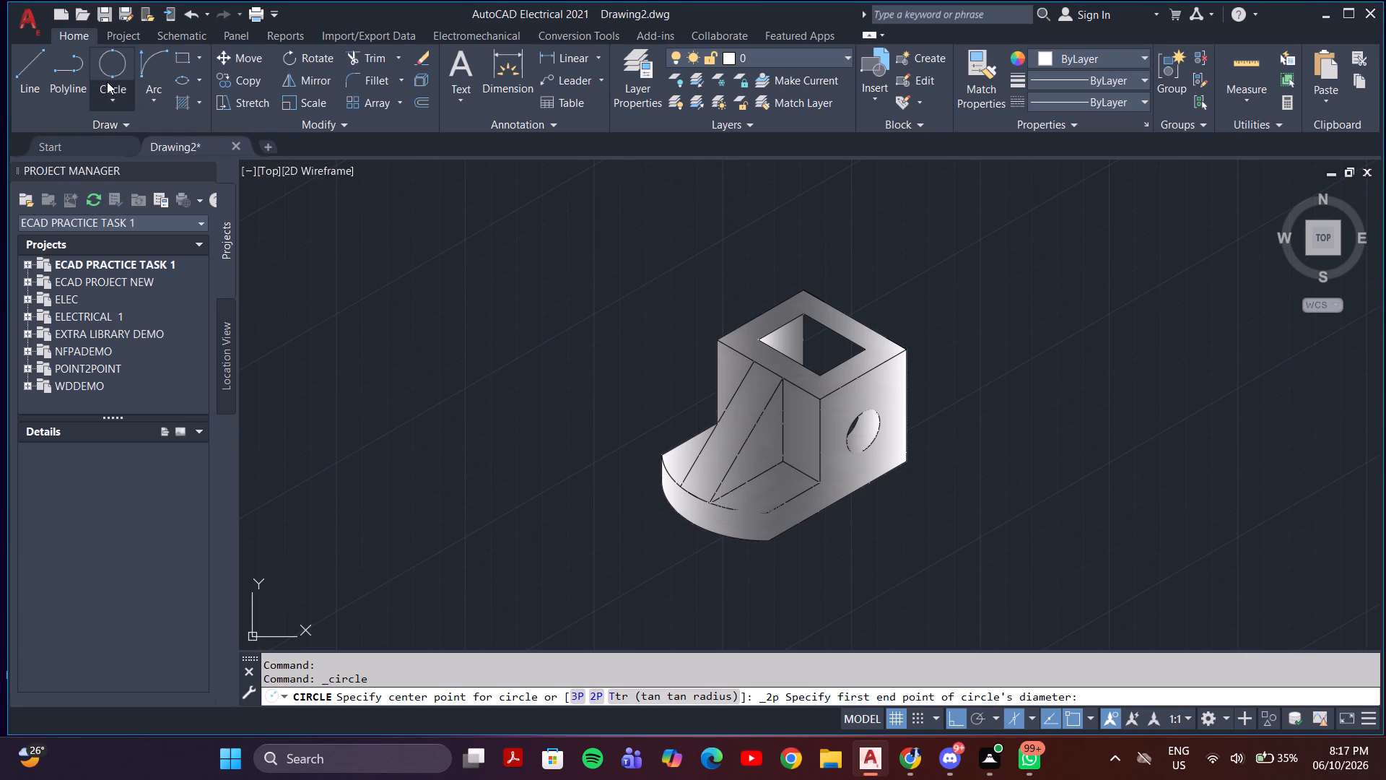
click(113, 76)
click(316, 224)
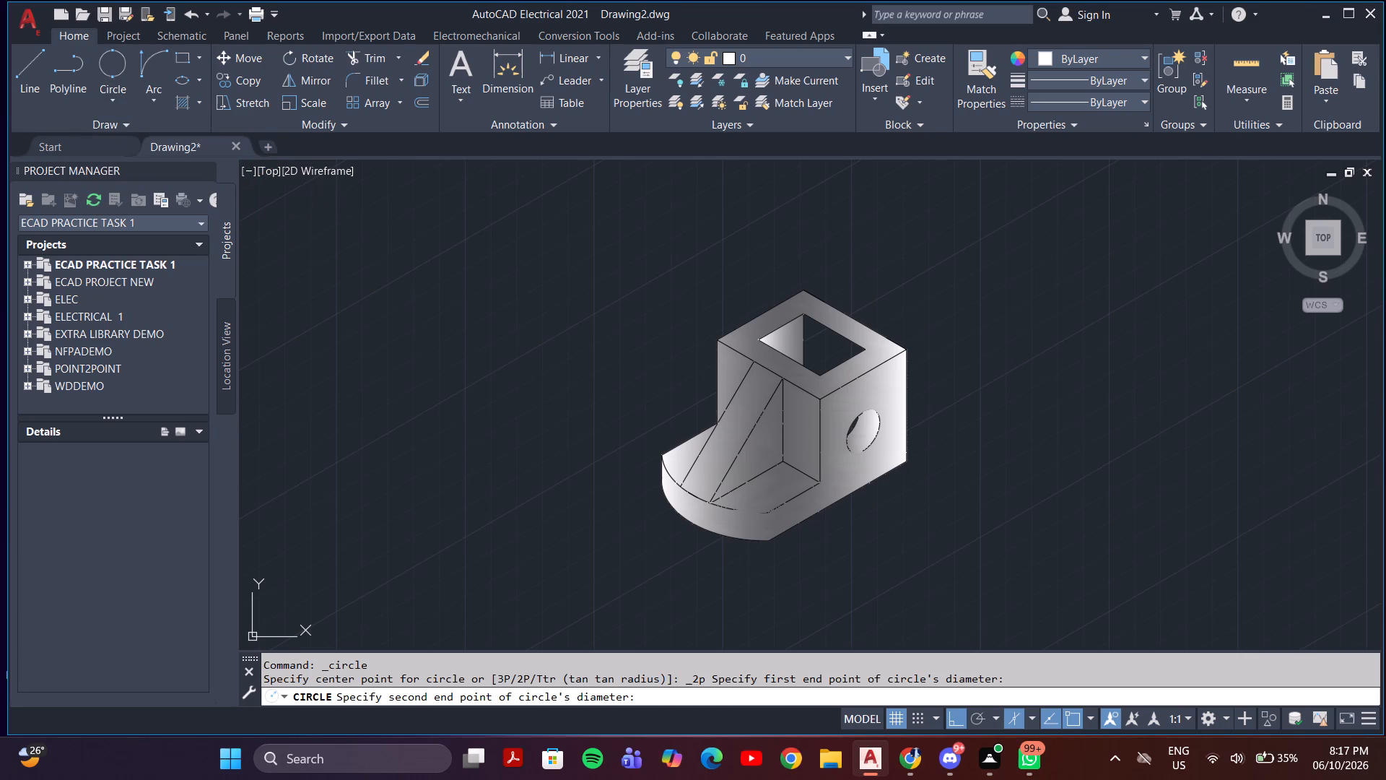
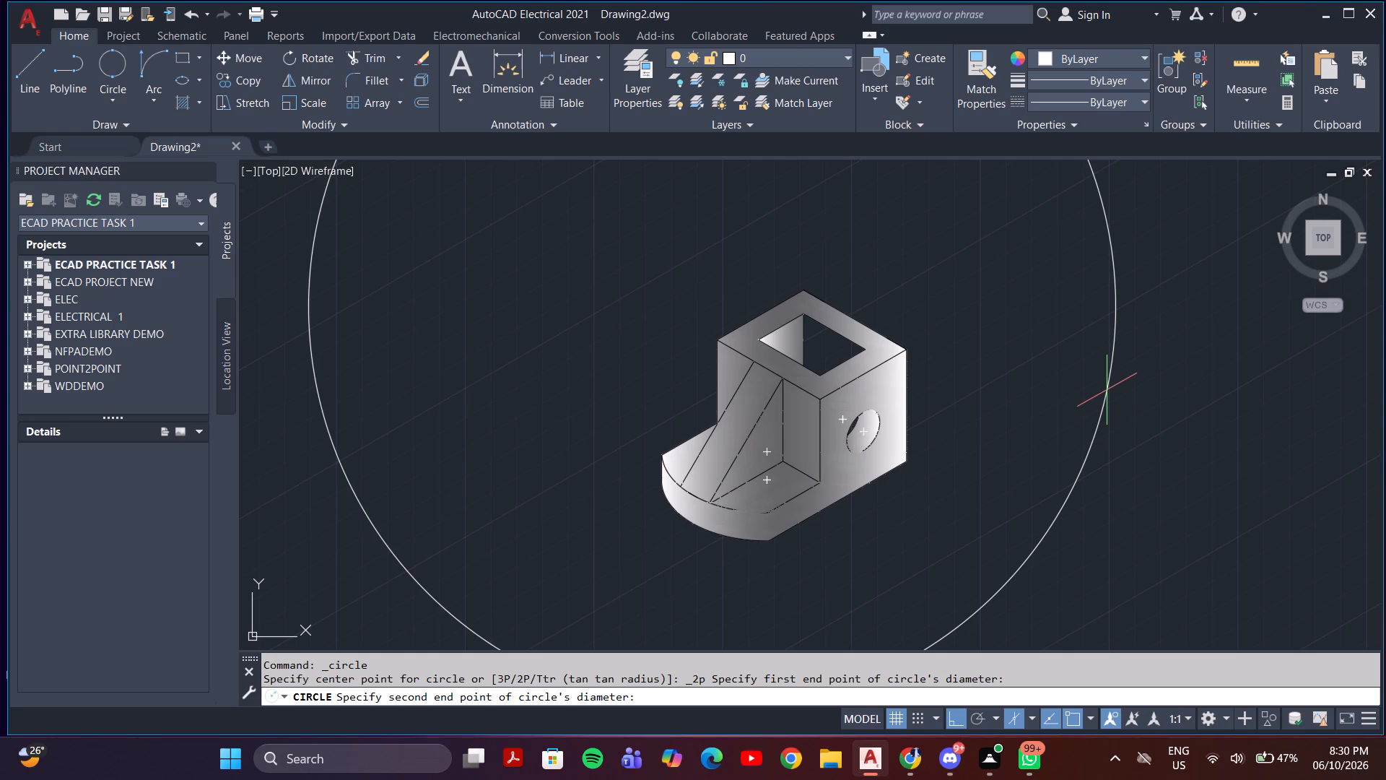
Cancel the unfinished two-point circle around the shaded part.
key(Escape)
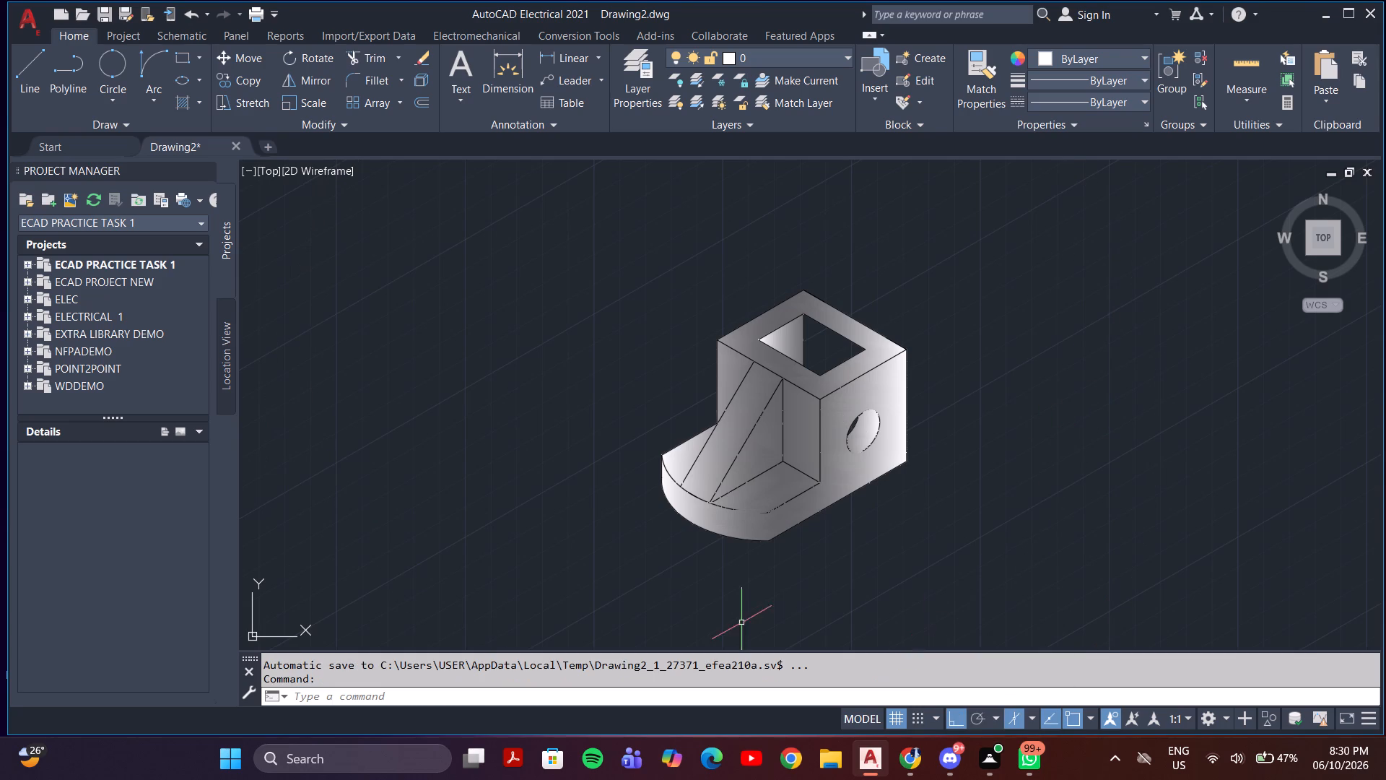